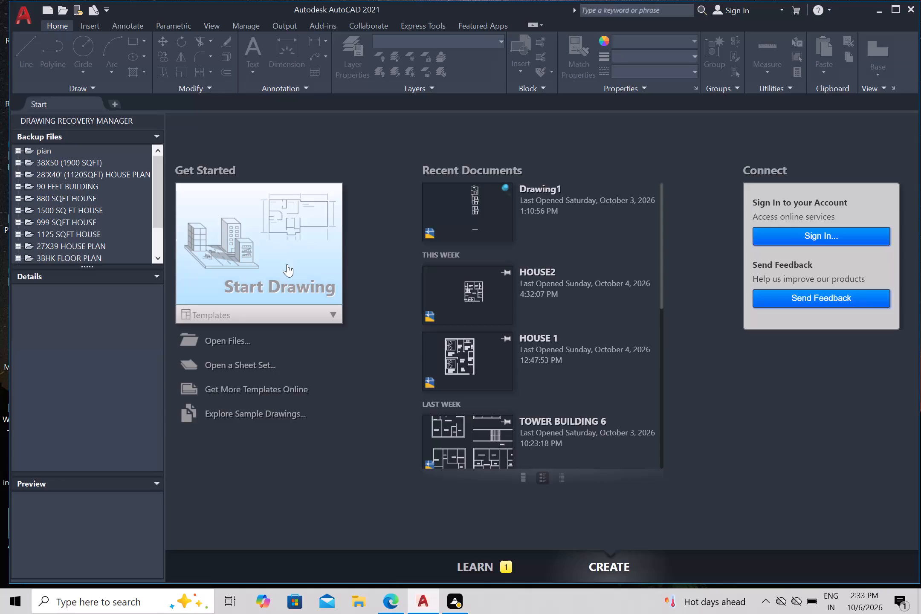
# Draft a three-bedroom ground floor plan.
# Start a new blank drawing.
pyautogui.click(272, 272)
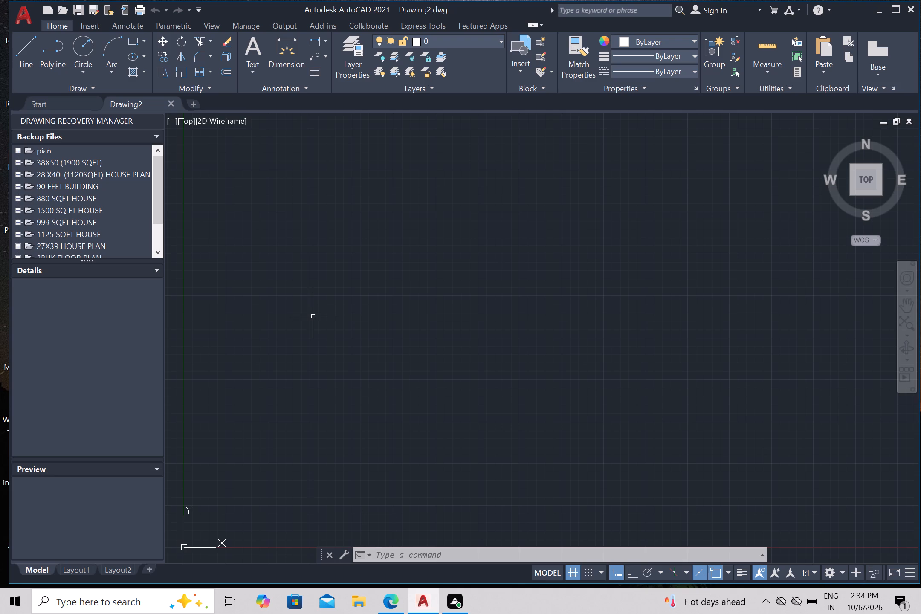
# Configure the drawing units with Architectural length type and 0'-0 1/2" precision.
pyautogui.press('u')
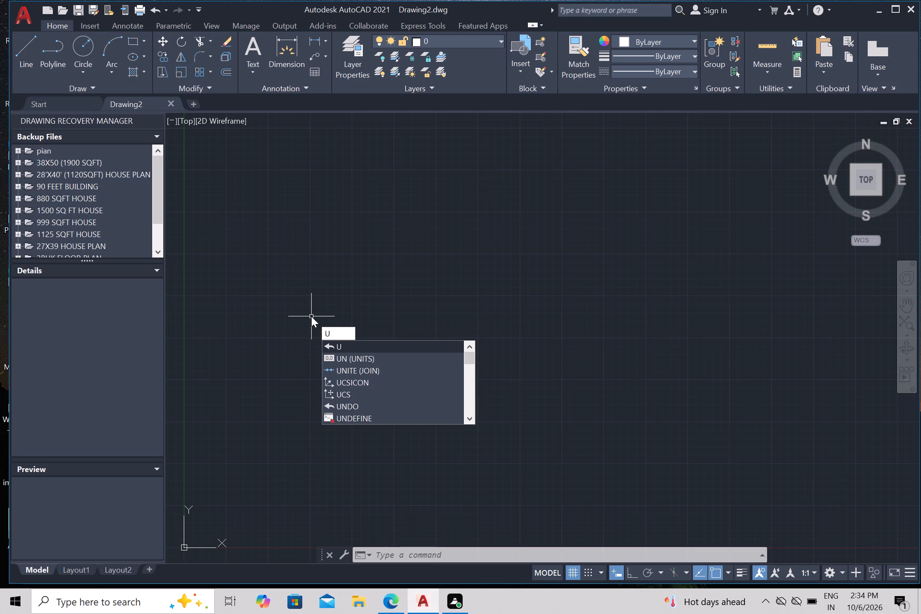
pyautogui.press('n')
pyautogui.press('Return')
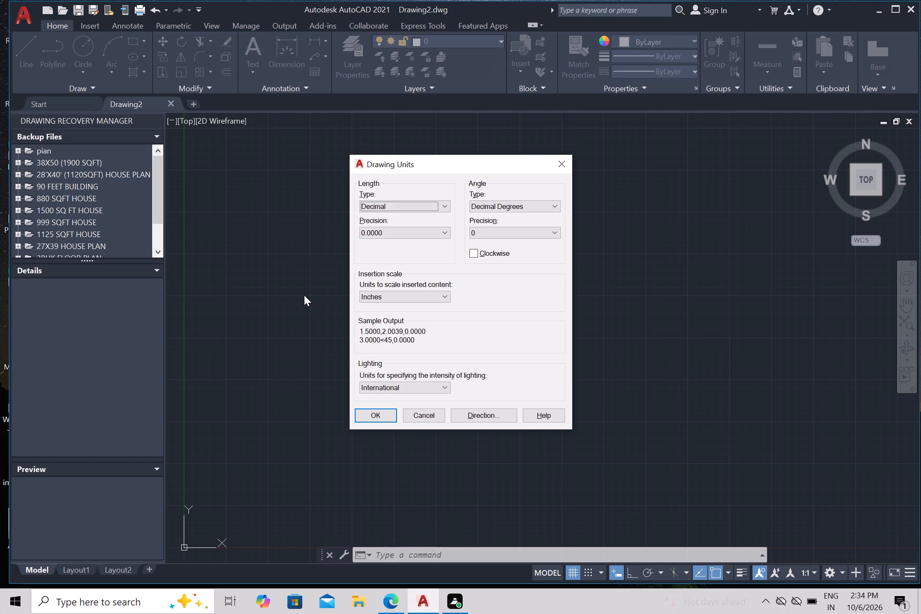
pyautogui.click(404, 206)
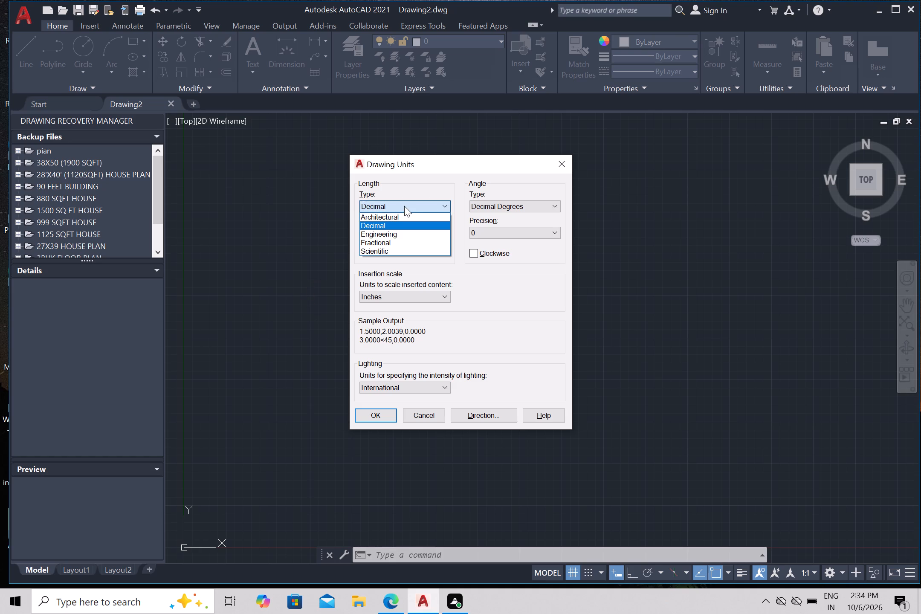
pyautogui.click(408, 216)
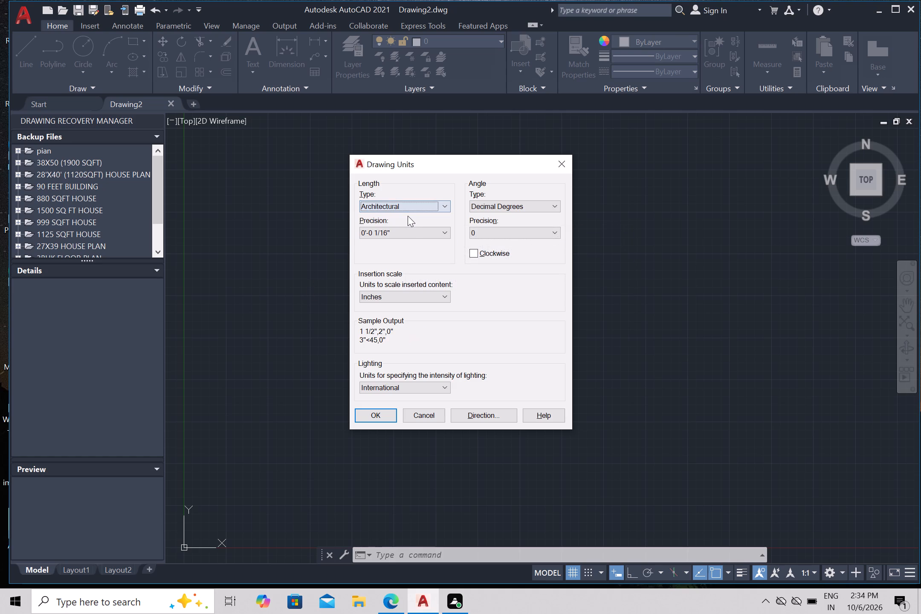
pyautogui.click(408, 230)
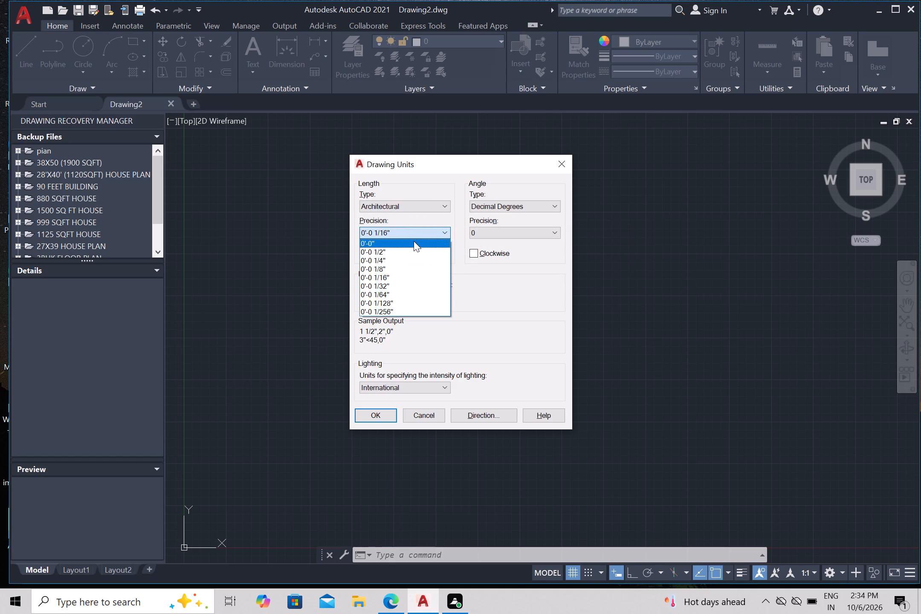
pyautogui.click(417, 249)
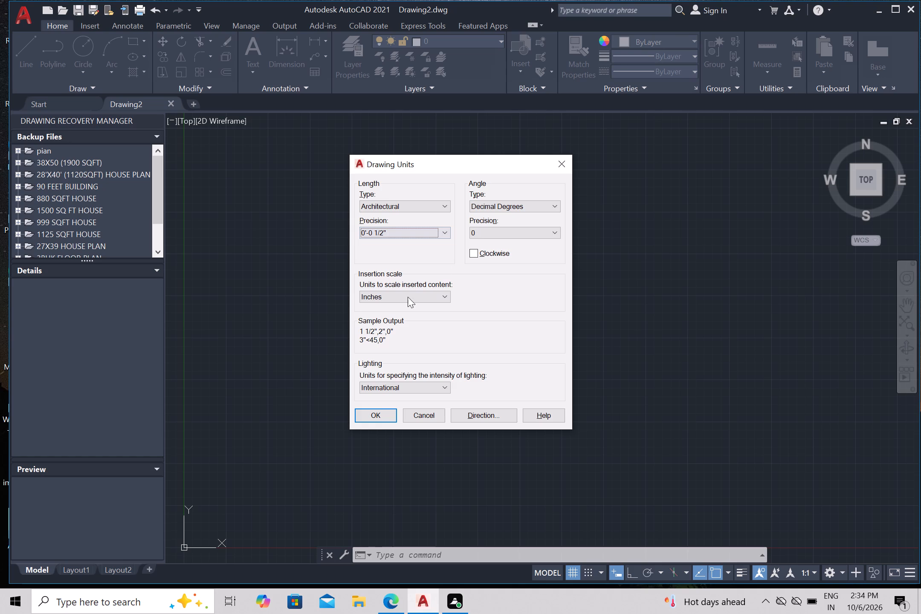
pyautogui.click(376, 410)
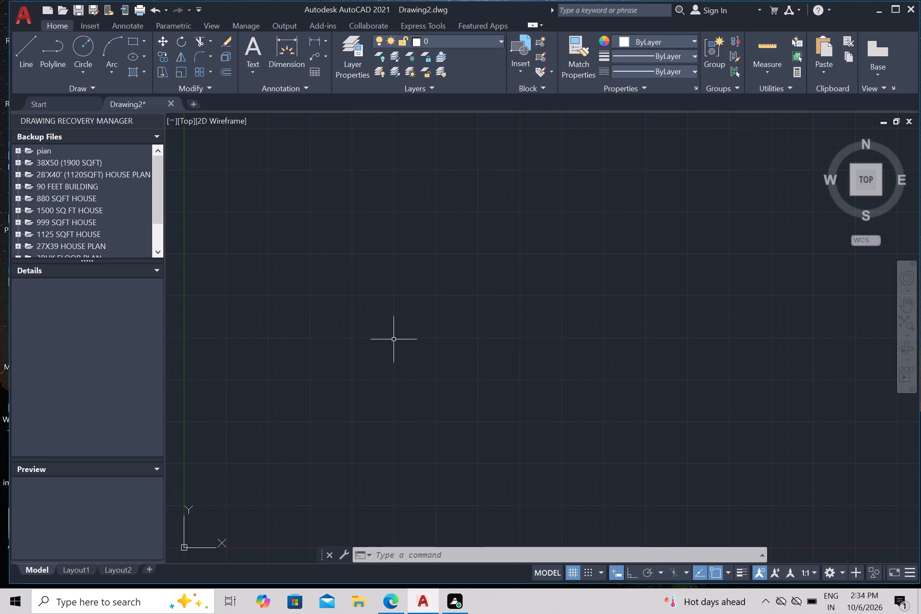
# Modify the Standard dimension style's primary units to Architectural format with 0'-0 1/2" precision.
pyautogui.press('d')
pyautogui.press('Return')
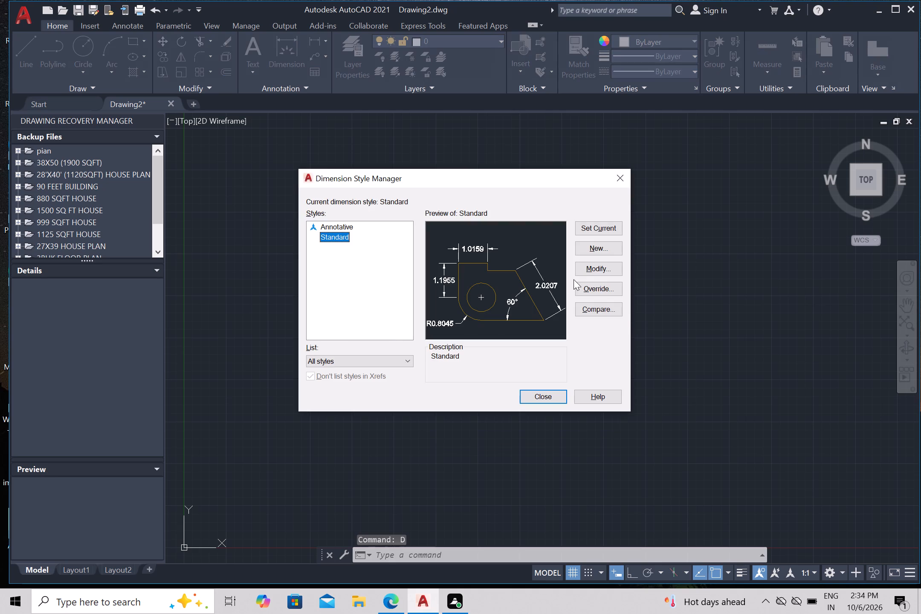
pyautogui.click(594, 269)
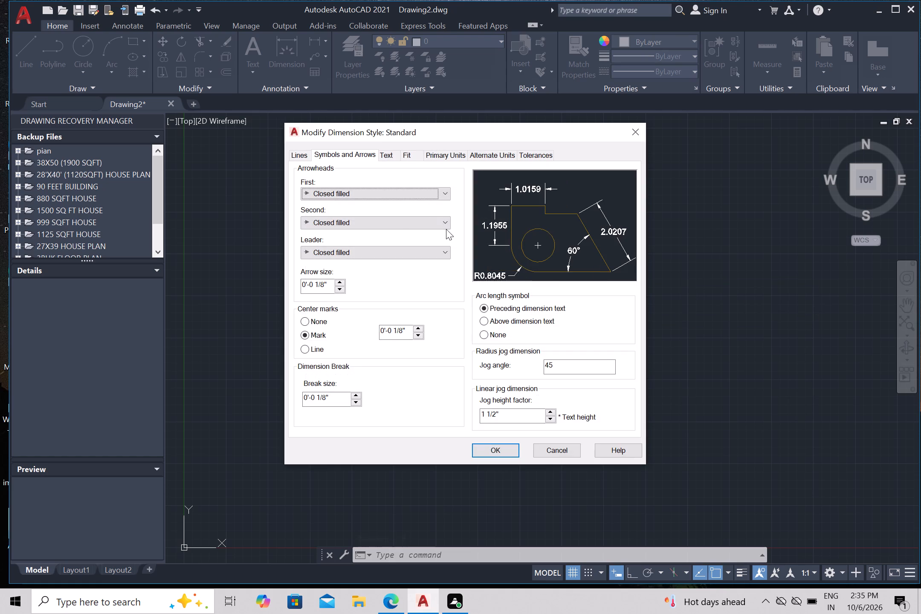
pyautogui.click(447, 158)
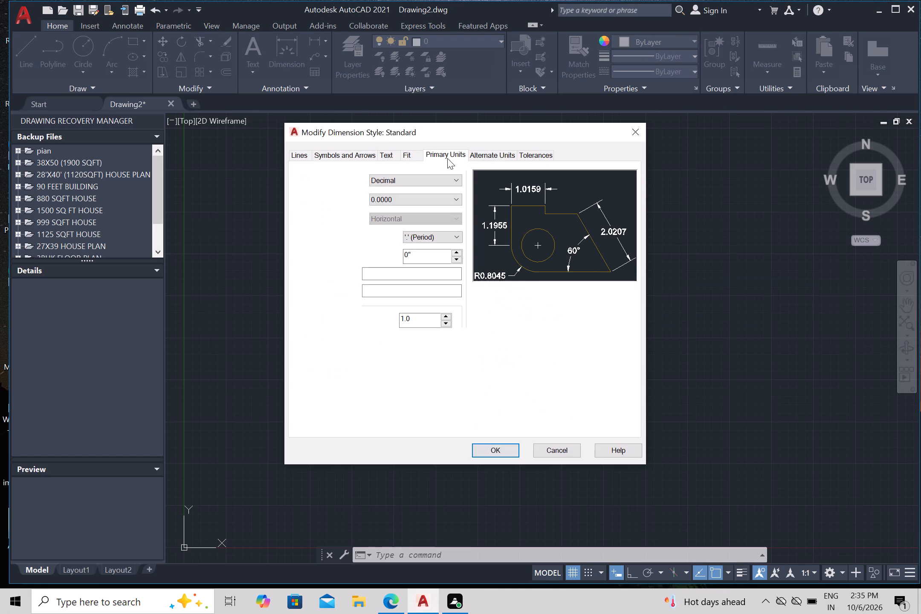
pyautogui.click(436, 176)
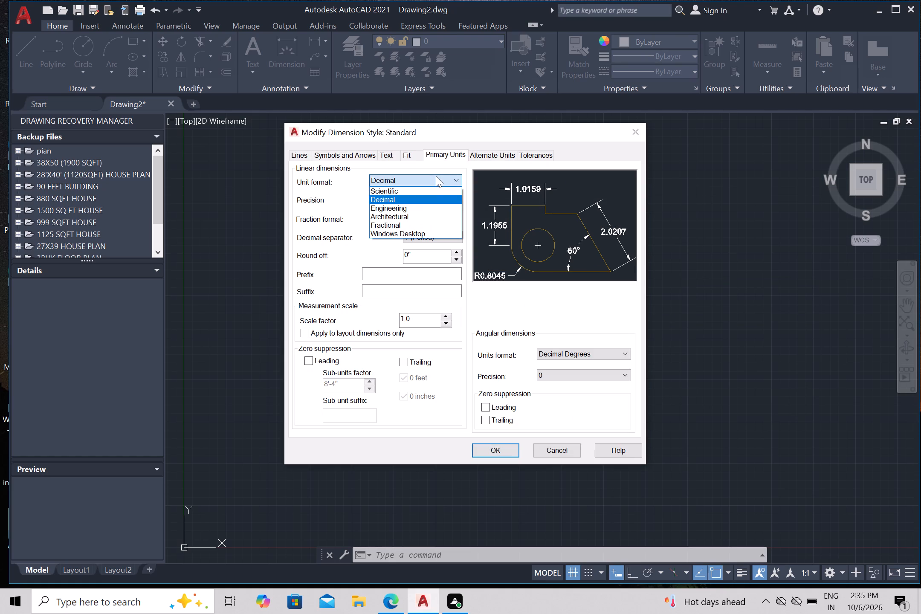
pyautogui.click(437, 217)
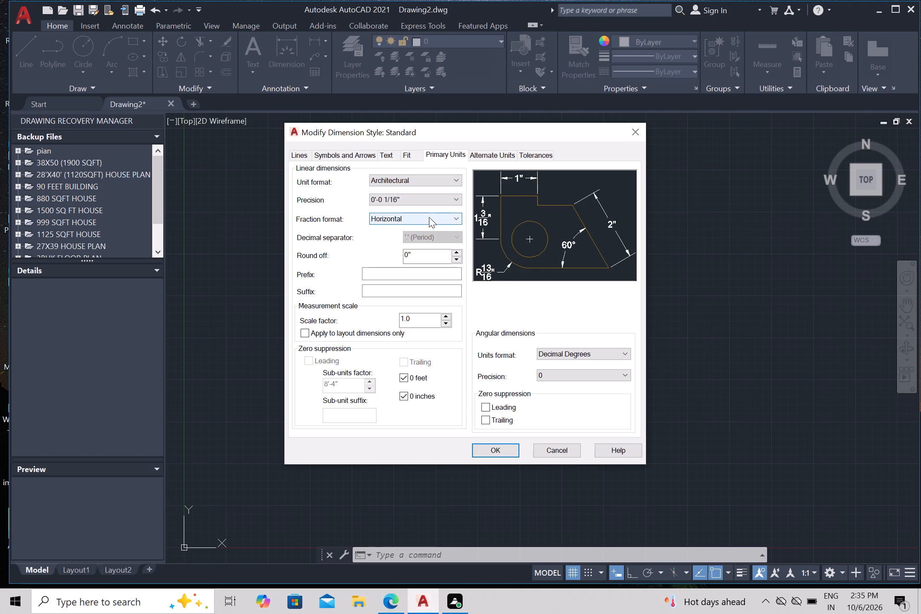
pyautogui.click(434, 195)
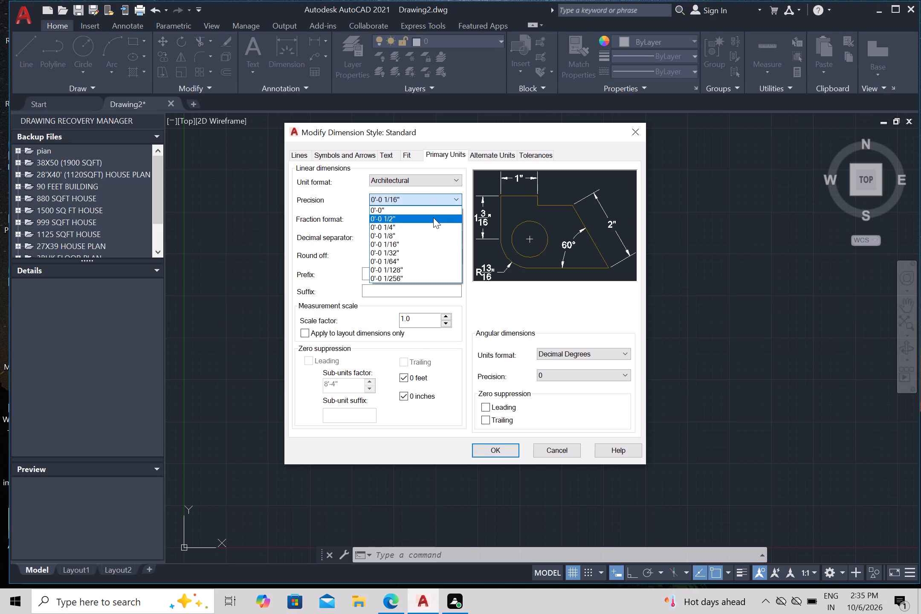
pyautogui.click(433, 217)
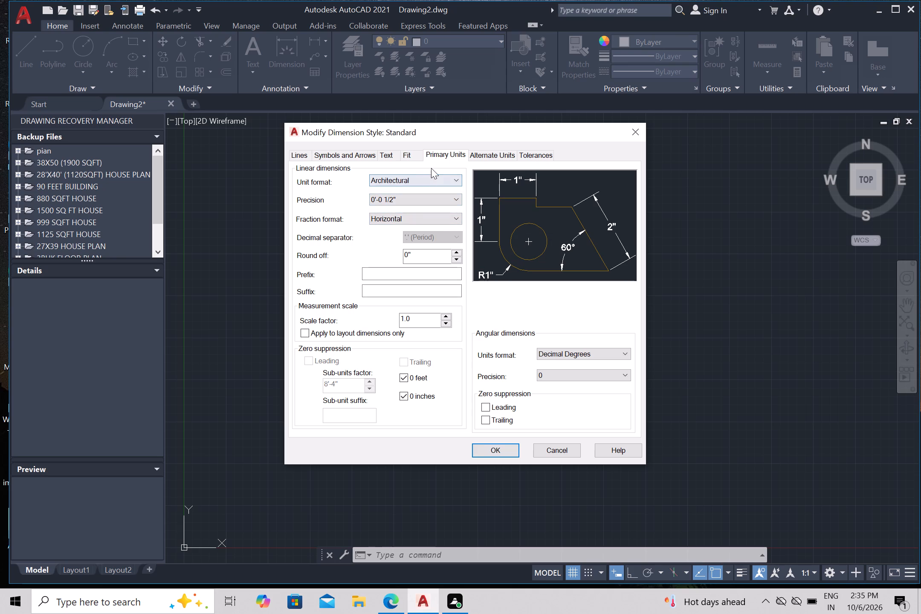
# Set the Standard dimension style's text height to 9".
pyautogui.click(389, 158)
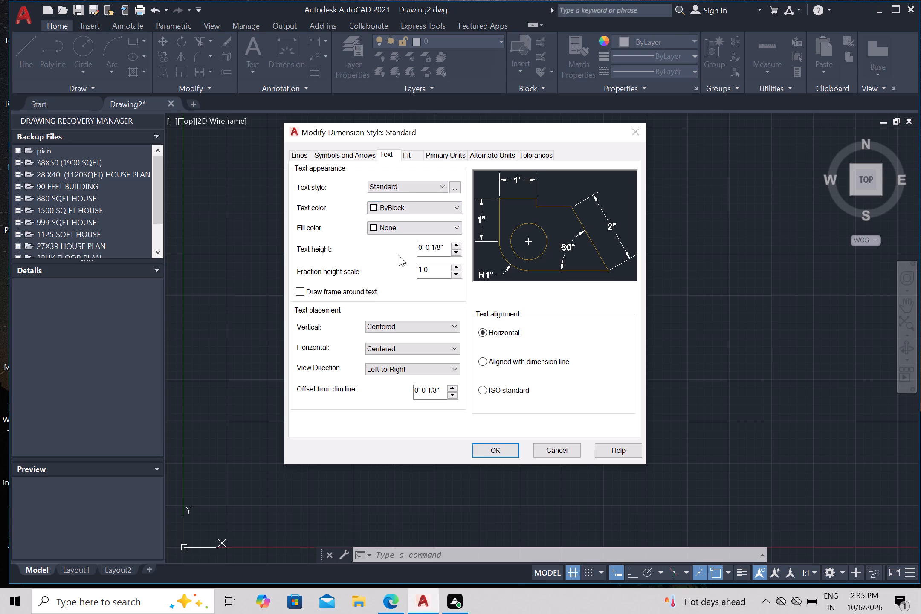
pyautogui.click(440, 246)
pyautogui.press('BackSpace')
pyautogui.press('BackSpace')
pyautogui.press('BackSpace')
pyautogui.press('BackSpace')
pyautogui.press('BackSpace')
pyautogui.press('BackSpace')
pyautogui.press('BackSpace')
pyautogui.press('BackSpace')
pyautogui.press('BackSpace')
pyautogui.press('BackSpace')
pyautogui.press('BackSpace')
pyautogui.press('BackSpace')
pyautogui.press('BackSpace')
pyautogui.press('BackSpace')
pyautogui.press('BackSpace')
pyautogui.press('BackSpace')
pyautogui.press('BackSpace')
pyautogui.press('BackSpace')
pyautogui.press('BackSpace')
pyautogui.press('BackSpace')
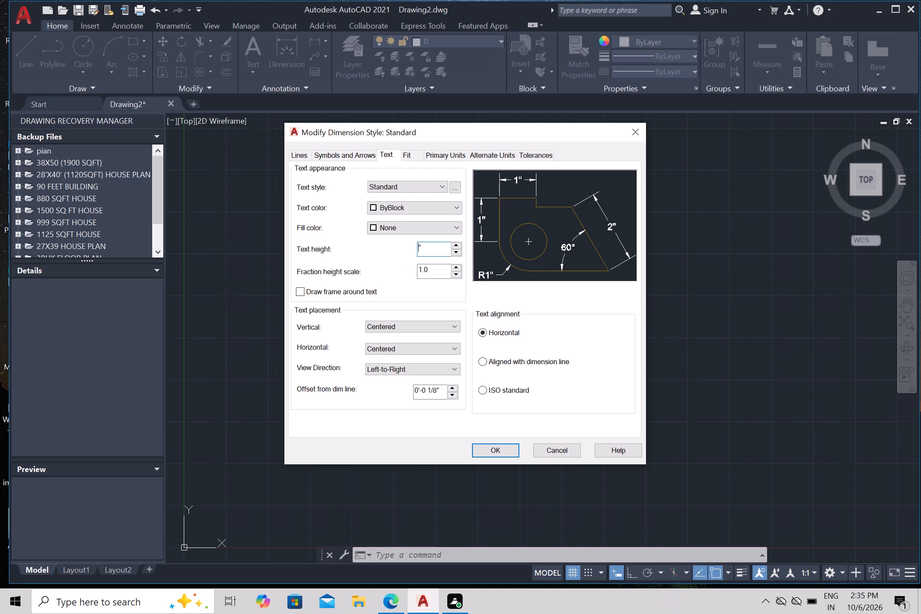
pyautogui.press('9')
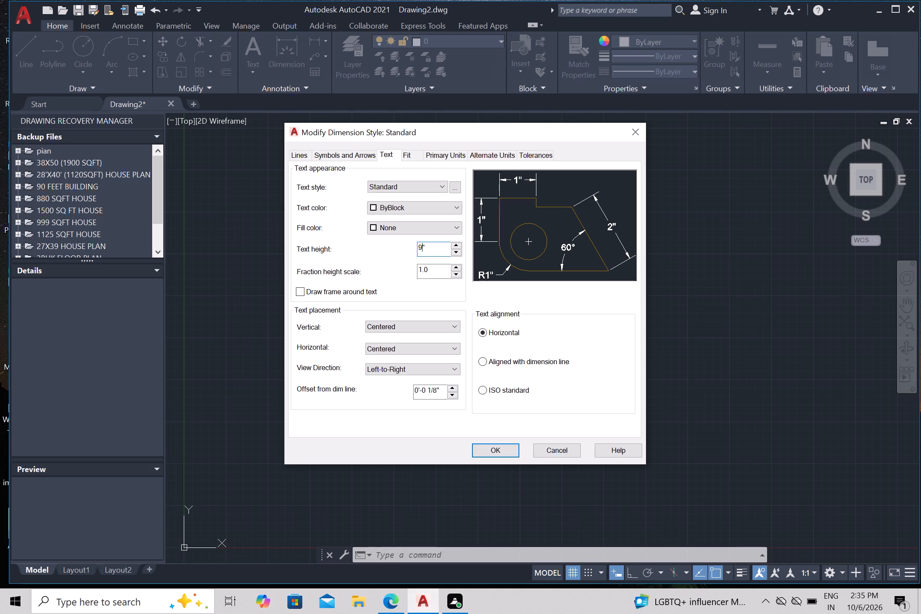
# Set the Standard dimension style's first and second arrowheads to Architectural tick with an arrow size of 4.5", and accept the style changes.
pyautogui.click(361, 159)
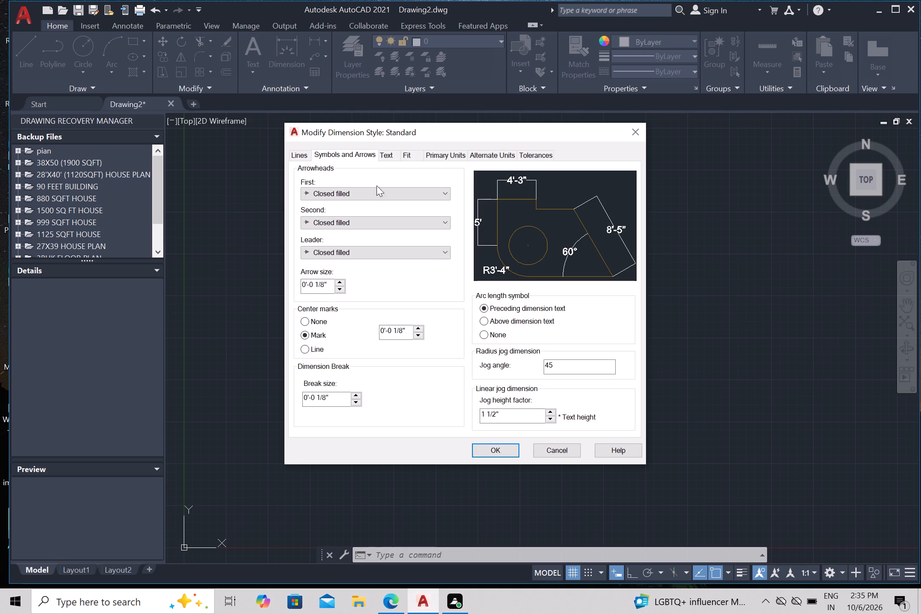
pyautogui.click(378, 190)
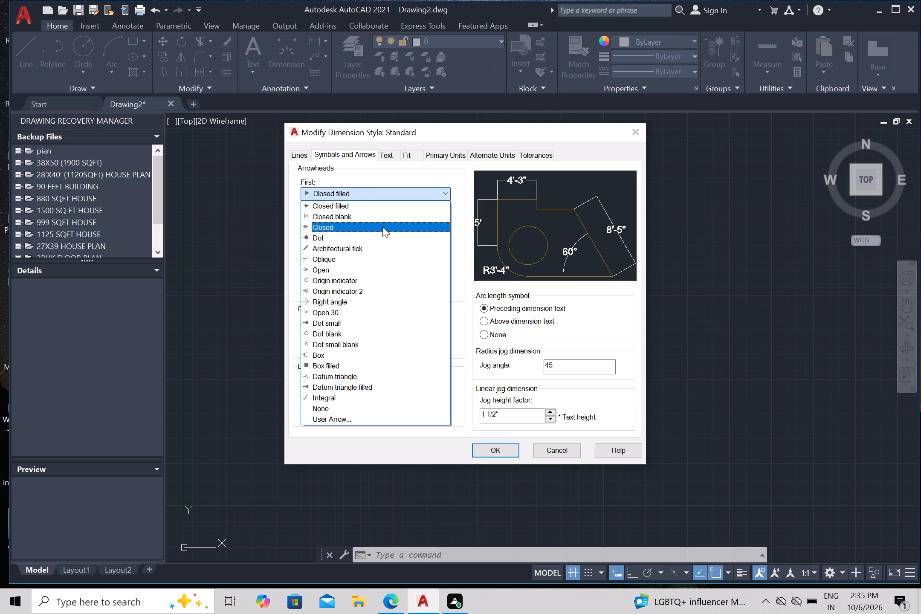
pyautogui.click(386, 243)
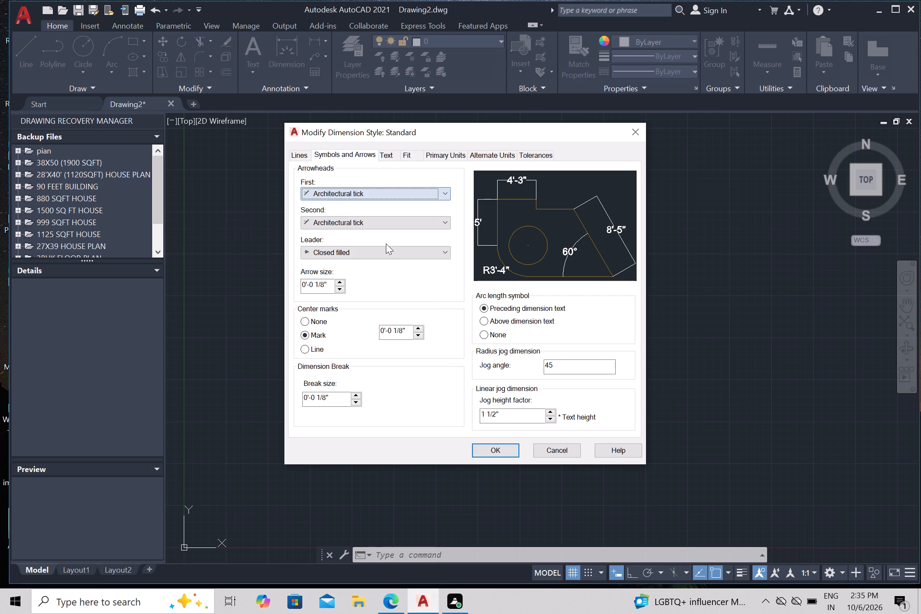
pyautogui.click(326, 284)
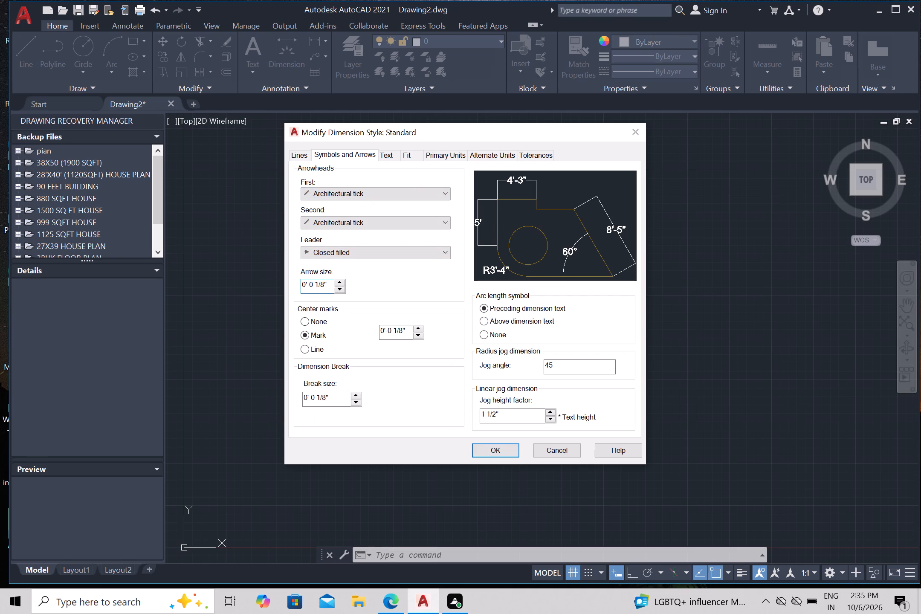
pyautogui.press('BackSpace')
pyautogui.press('BackSpace')
pyautogui.press('BackSpace')
pyautogui.press('BackSpace')
pyautogui.press('BackSpace')
pyautogui.press('BackSpace')
pyautogui.press('BackSpace')
pyautogui.press('BackSpace')
pyautogui.press('BackSpace')
pyautogui.press('BackSpace')
pyautogui.press('BackSpace')
pyautogui.press('BackSpace')
pyautogui.press('BackSpace')
pyautogui.press('BackSpace')
pyautogui.press('BackSpace')
pyautogui.press('4')
pyautogui.press('.')
pyautogui.press('5')
pyautogui.hotkey('shift', '"')
pyautogui.press('Return')
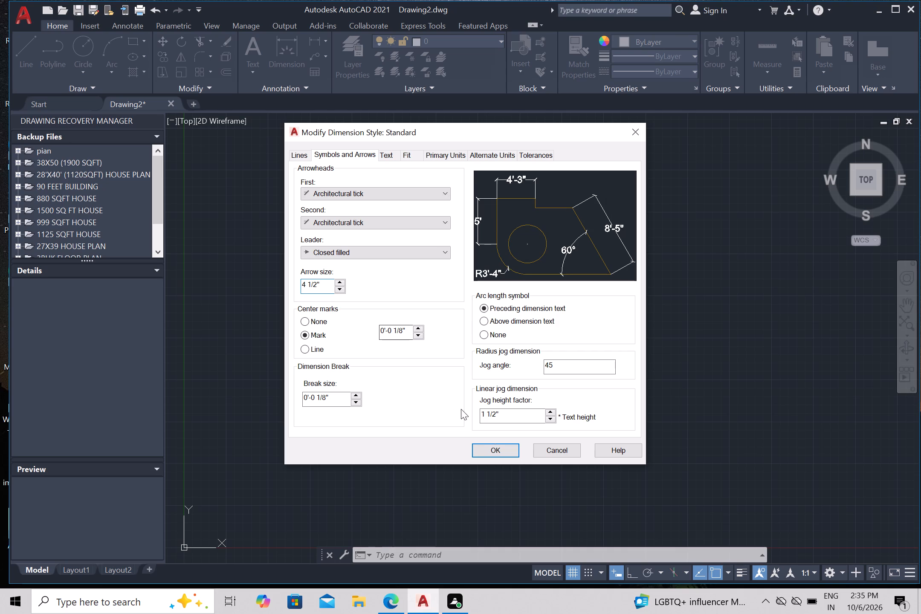
pyautogui.click(495, 445)
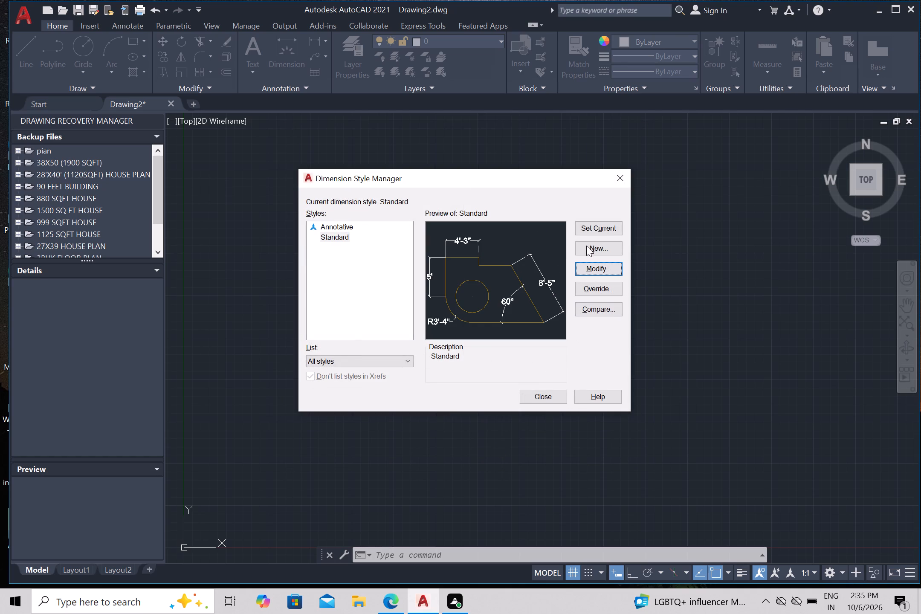
# Make the Standard dimension style current and close the Dimension Style Manager.
pyautogui.click(596, 227)
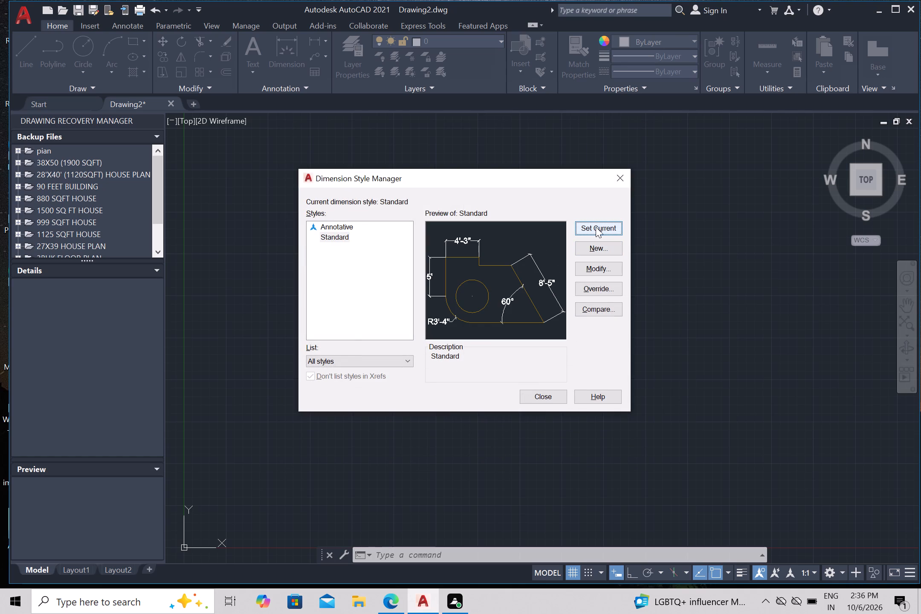
pyautogui.click(547, 393)
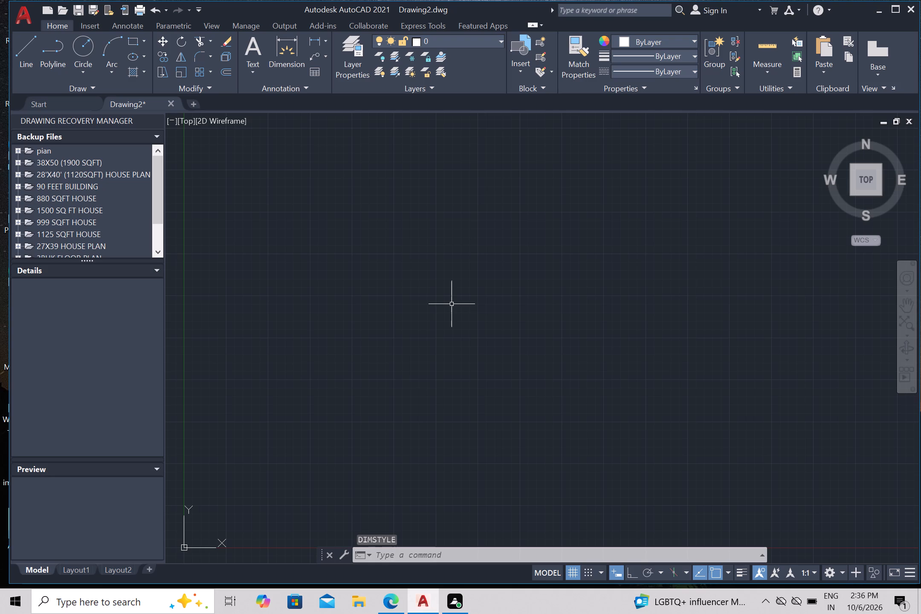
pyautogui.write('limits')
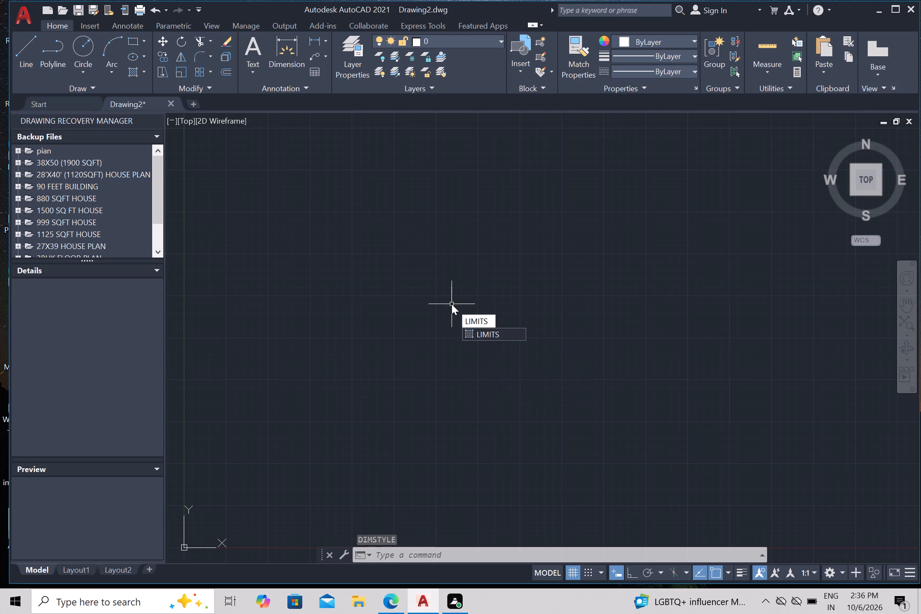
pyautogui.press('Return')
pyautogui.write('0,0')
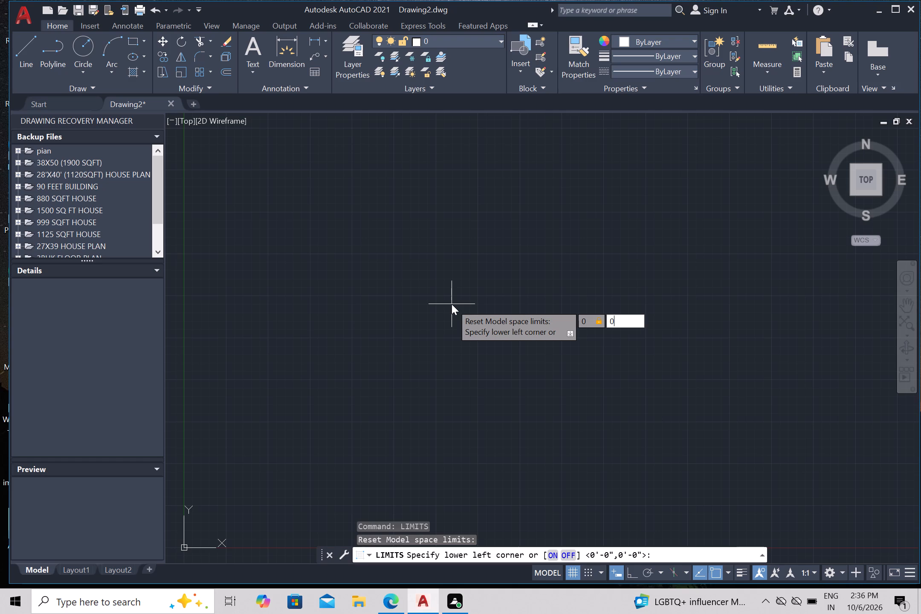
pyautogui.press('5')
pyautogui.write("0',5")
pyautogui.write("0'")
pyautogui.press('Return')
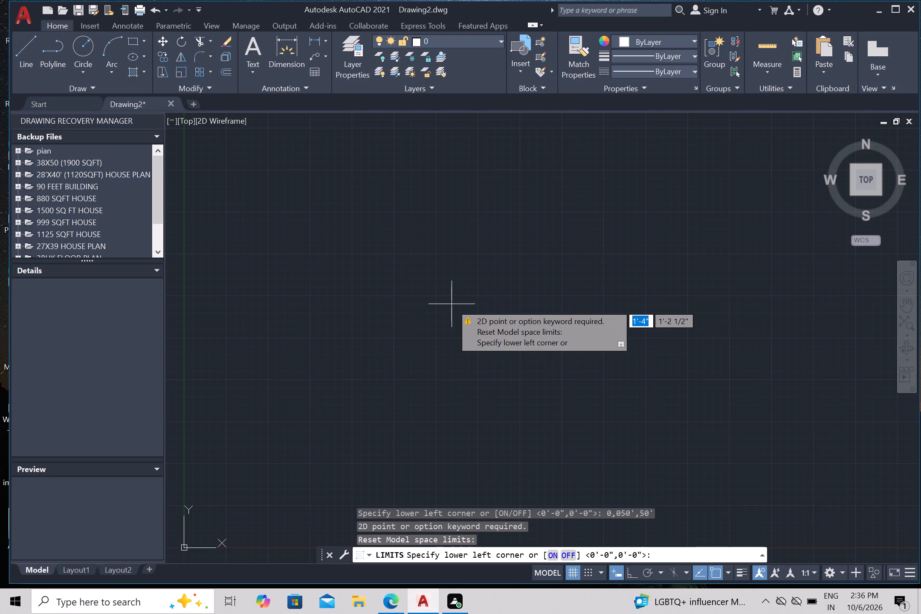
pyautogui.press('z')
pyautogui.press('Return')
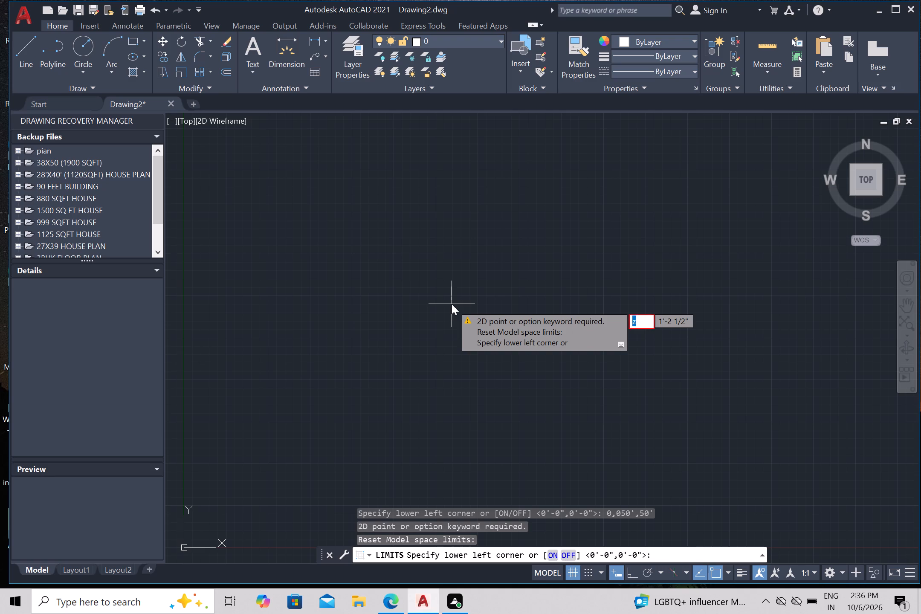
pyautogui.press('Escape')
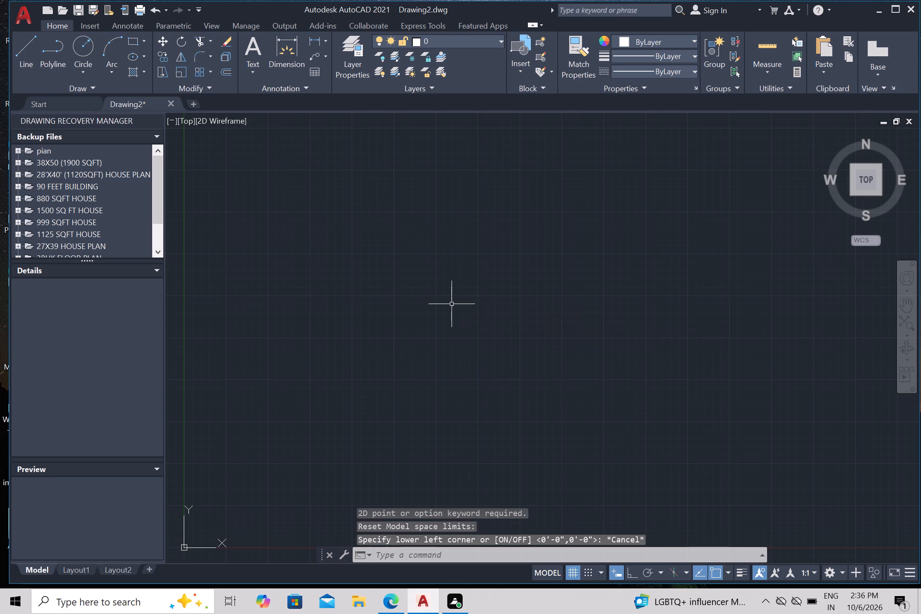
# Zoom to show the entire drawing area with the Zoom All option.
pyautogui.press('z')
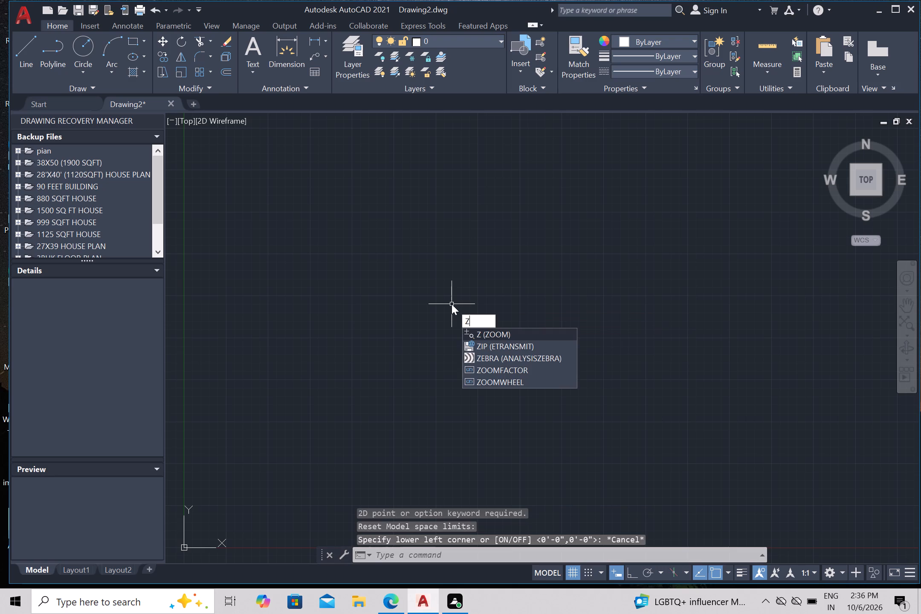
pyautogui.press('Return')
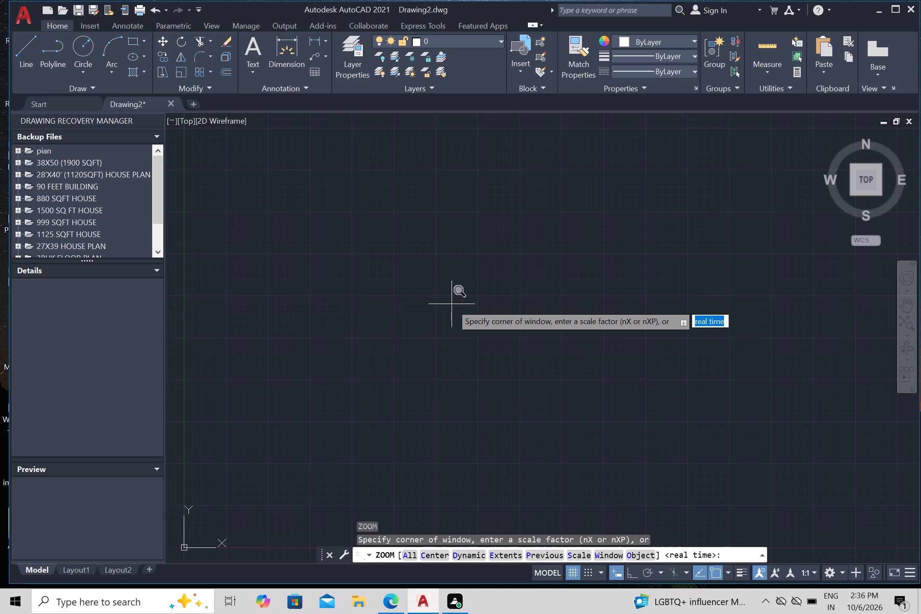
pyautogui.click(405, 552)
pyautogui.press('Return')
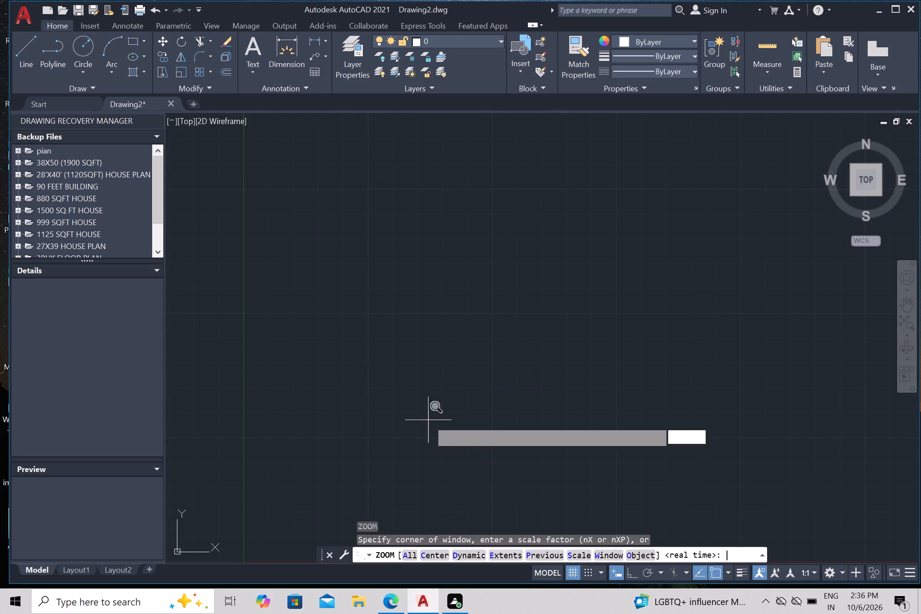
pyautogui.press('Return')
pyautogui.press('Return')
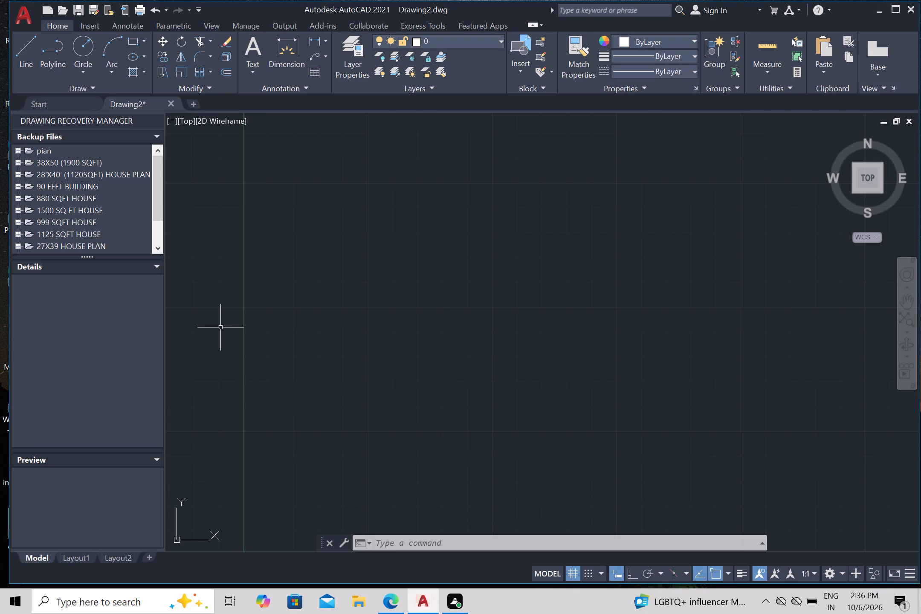
# Close Drawing2 without saving its changes.
pyautogui.click(172, 104)
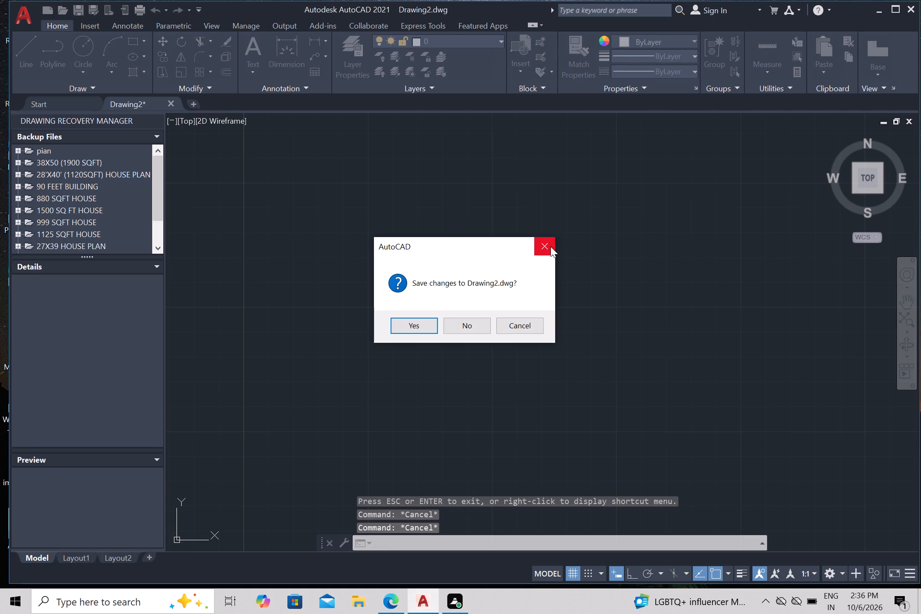
pyautogui.click(455, 327)
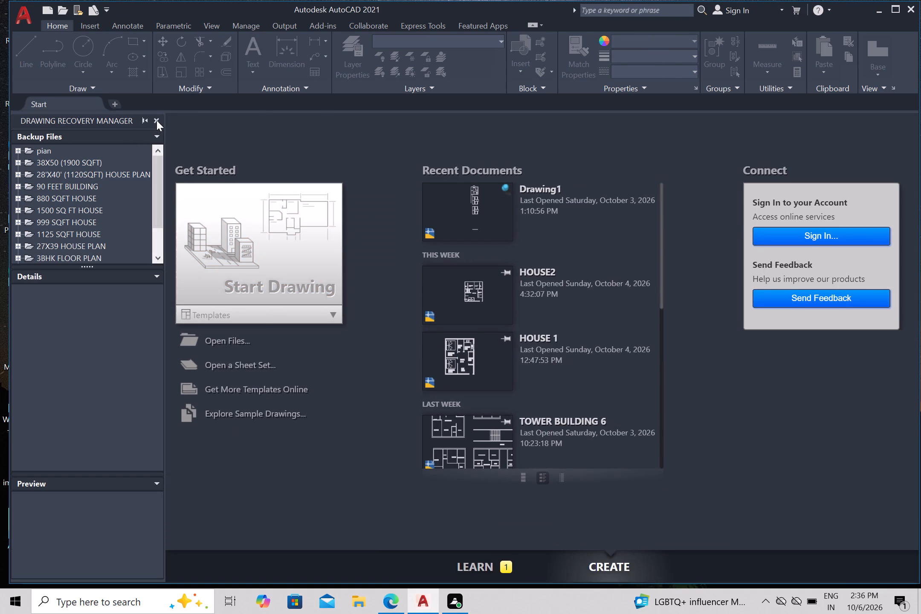
# Close the Drawing Recovery Manager and start a new blank drawing.
pyautogui.click(156, 120)
pyautogui.click(184, 225)
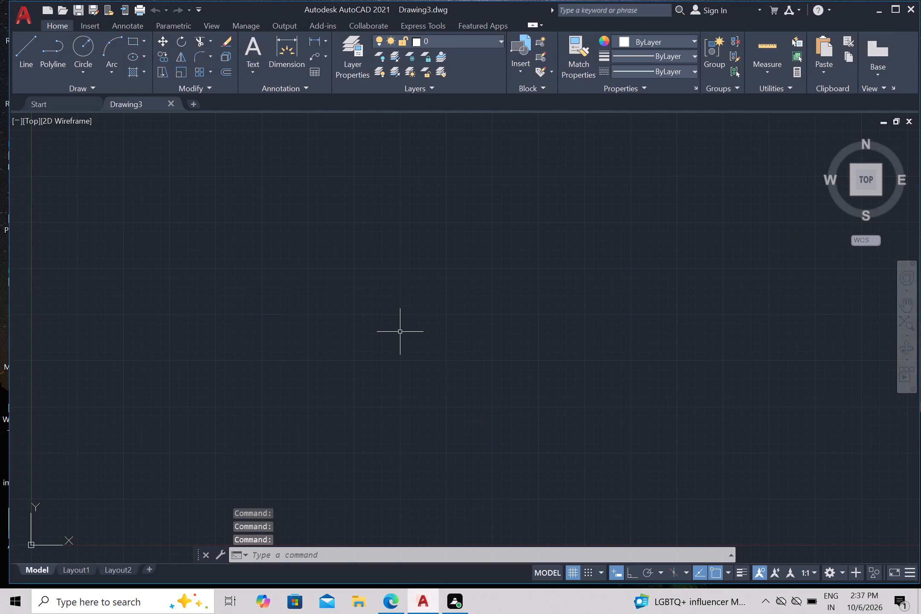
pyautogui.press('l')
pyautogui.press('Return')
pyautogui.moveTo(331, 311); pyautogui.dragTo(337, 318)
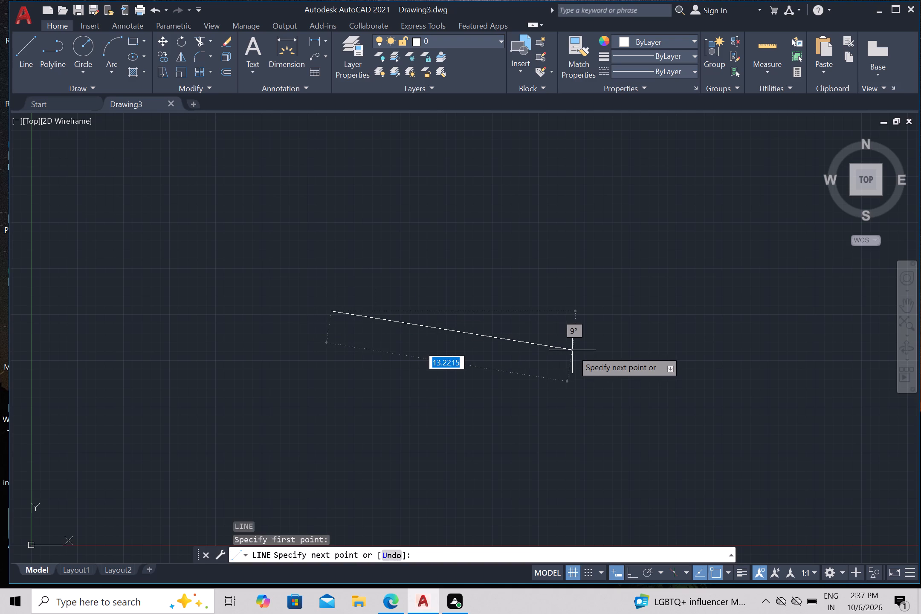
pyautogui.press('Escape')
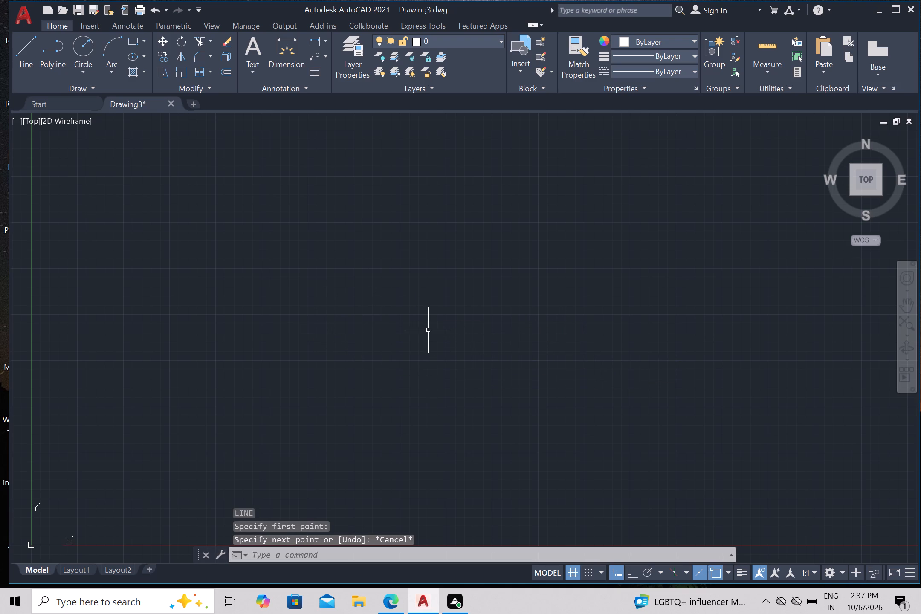
# Set the drawing units to Architectural length with 0'-0 1/2" precision.
pyautogui.write('un')
pyautogui.press('Return')
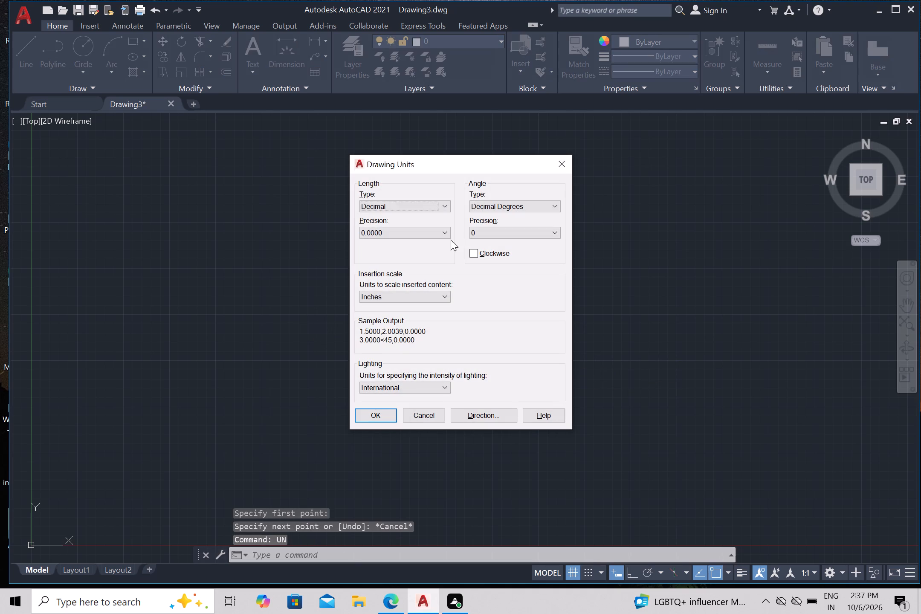
pyautogui.click(440, 206)
pyautogui.click(419, 216)
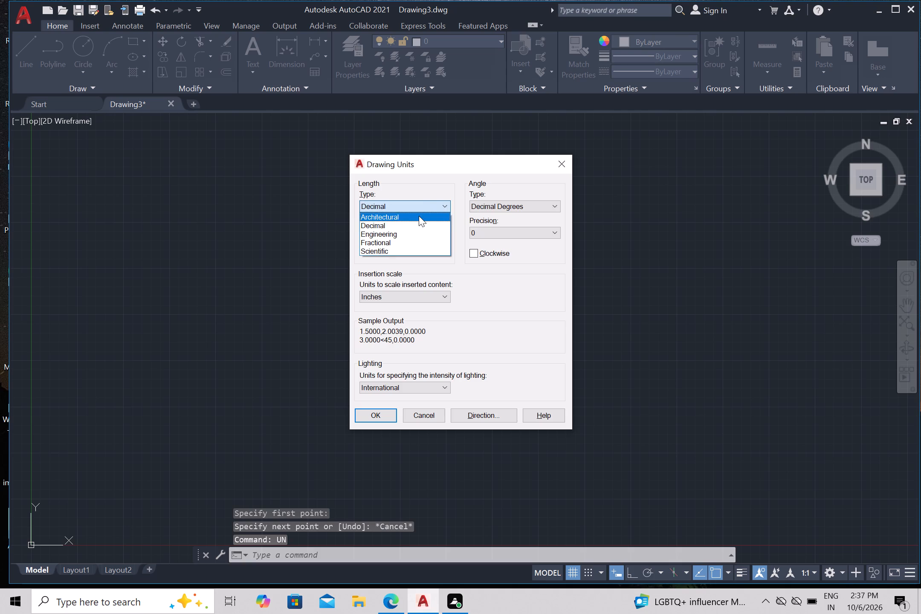
pyautogui.click(414, 232)
pyautogui.click(408, 255)
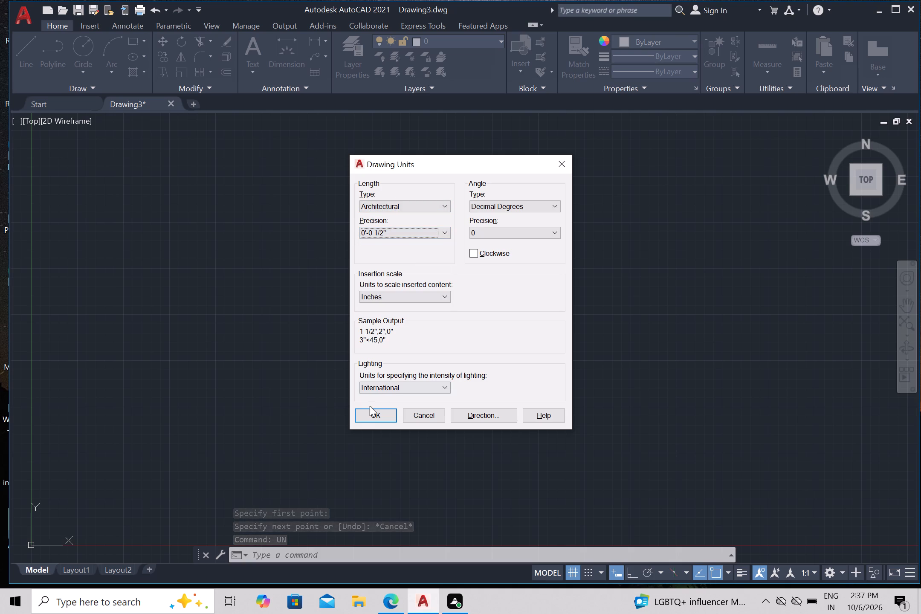
pyautogui.moveTo(364, 415); pyautogui.dragTo(366, 411)
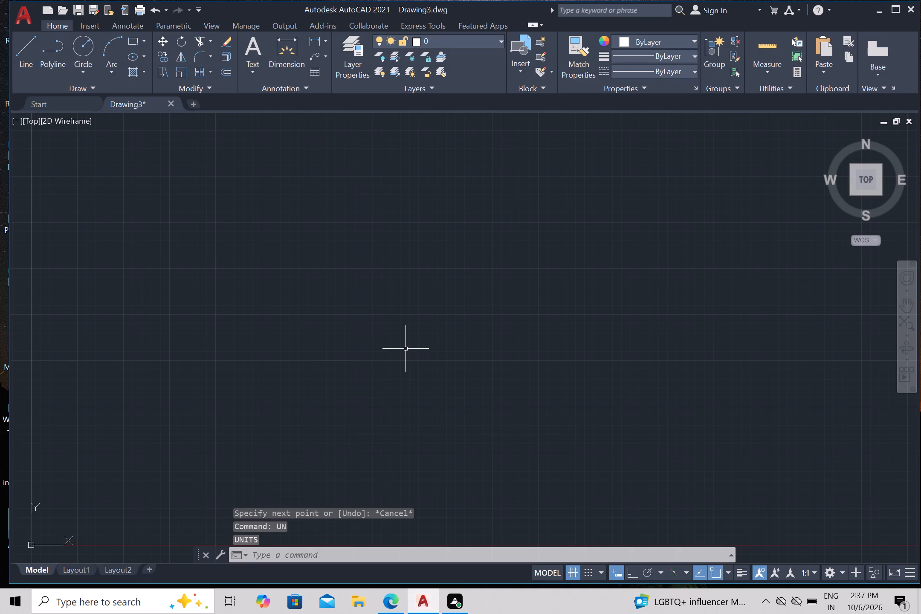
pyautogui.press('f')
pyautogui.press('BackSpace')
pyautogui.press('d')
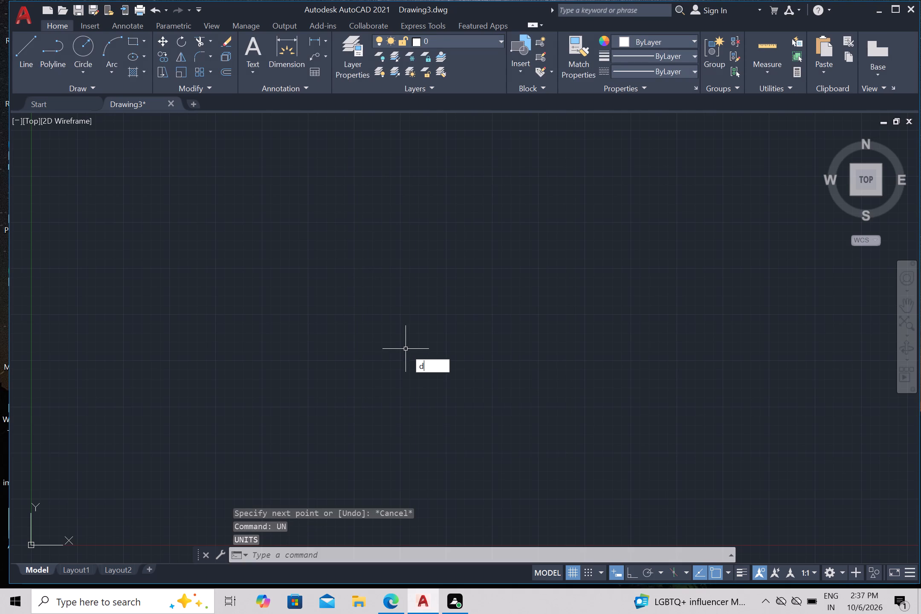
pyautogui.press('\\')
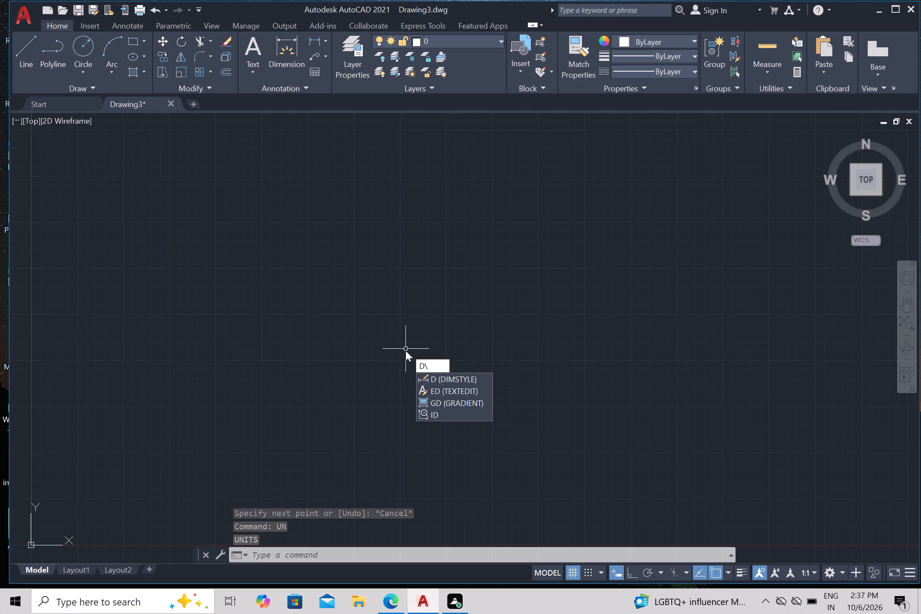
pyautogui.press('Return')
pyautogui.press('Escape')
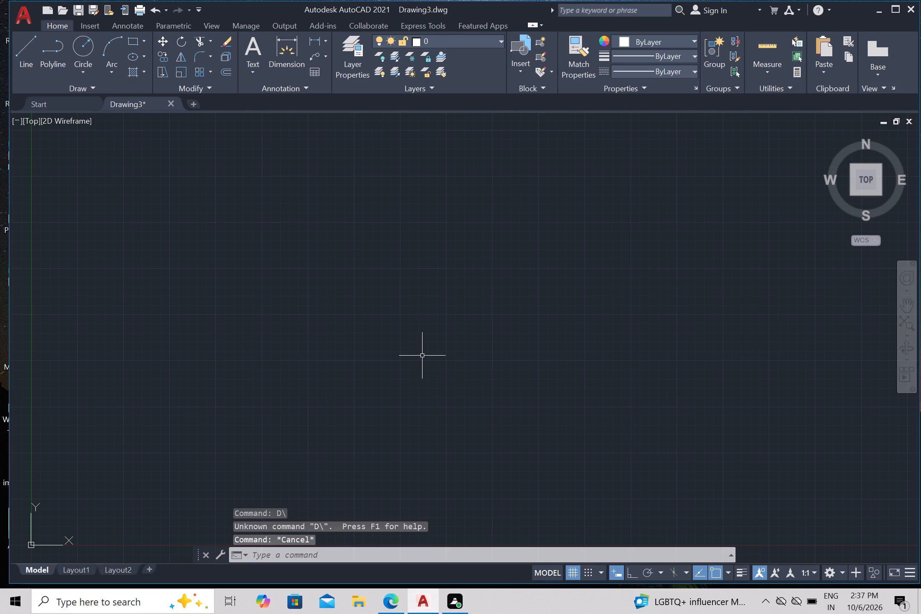
# Modify the Standard dimension style's primary units to Architectural format with 0'-0 1/2" precision.
pyautogui.press('d')
pyautogui.press('Return')
pyautogui.click(596, 272)
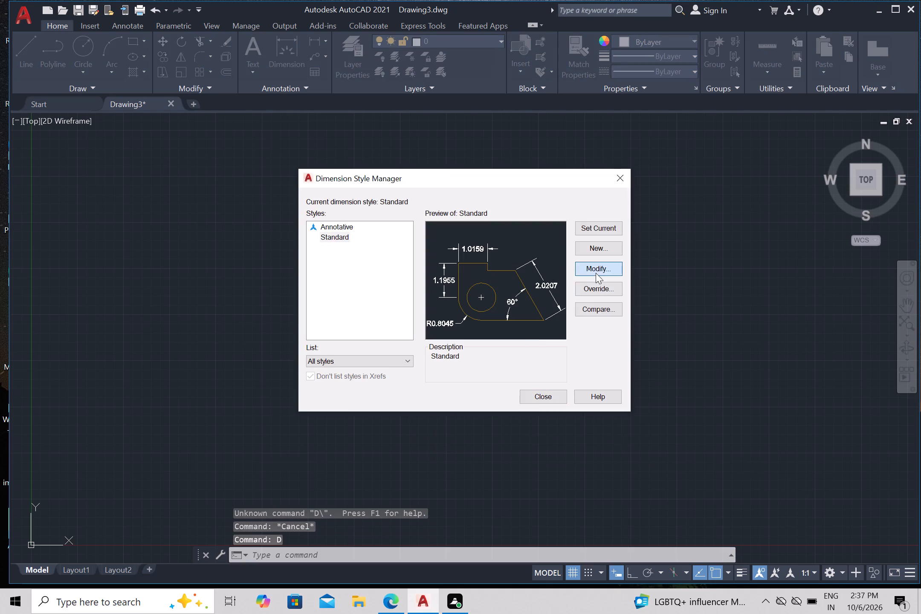
pyautogui.click(450, 157)
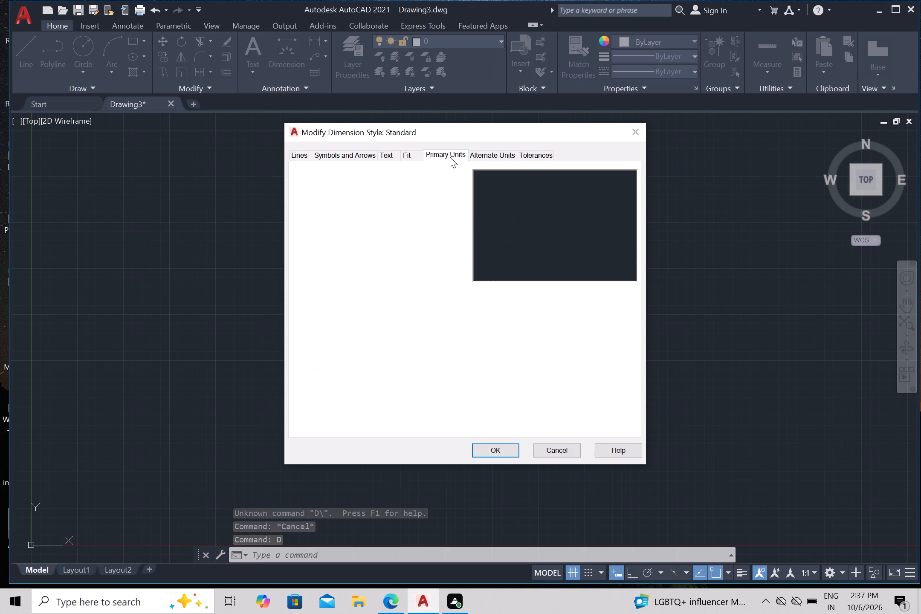
pyautogui.click(434, 180)
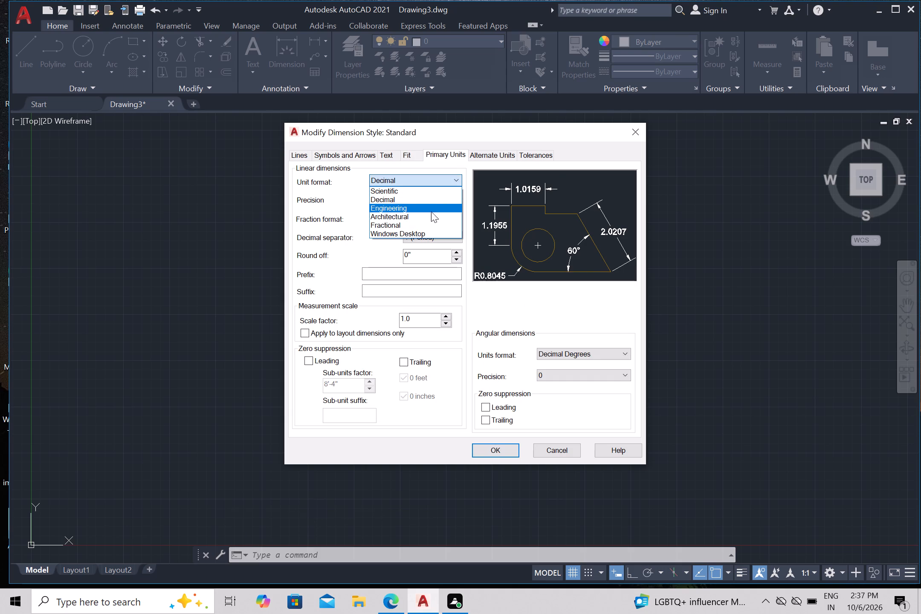
pyautogui.click(430, 218)
pyautogui.click(435, 195)
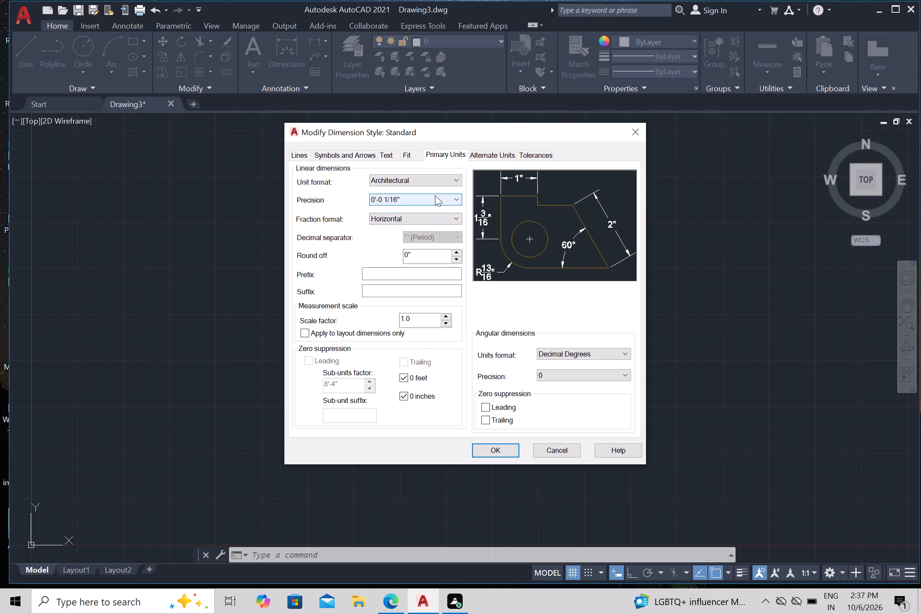
pyautogui.click(428, 219)
# Set the Standard dimension style's text height to 9".
pyautogui.click(408, 158)
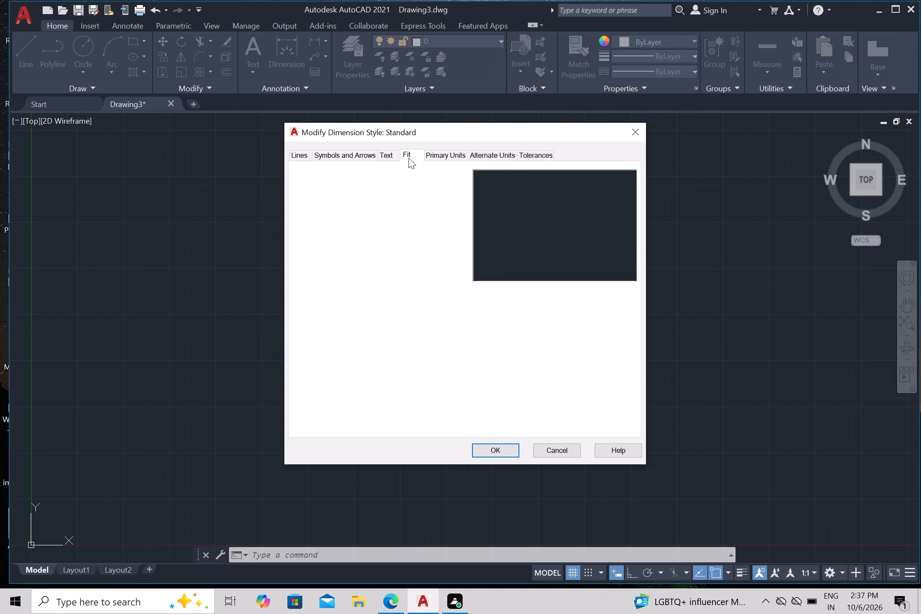
pyautogui.click(388, 158)
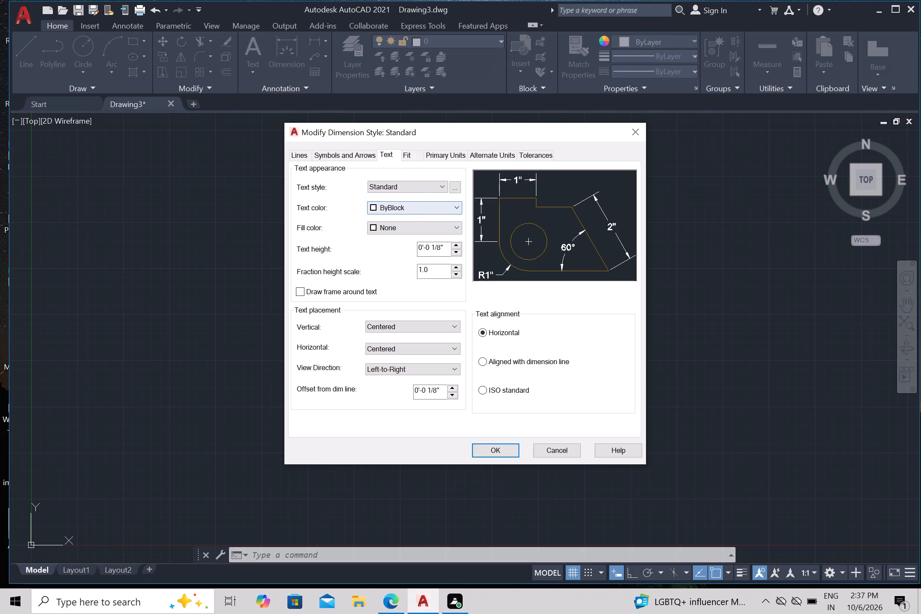
pyautogui.click(439, 246)
pyautogui.press('BackSpace')
pyautogui.press('BackSpace')
pyautogui.press('BackSpace')
pyautogui.press('BackSpace')
pyautogui.press('BackSpace')
pyautogui.press('BackSpace')
pyautogui.press('BackSpace')
pyautogui.press('BackSpace')
pyautogui.press('BackSpace')
pyautogui.press('BackSpace')
pyautogui.press('9')
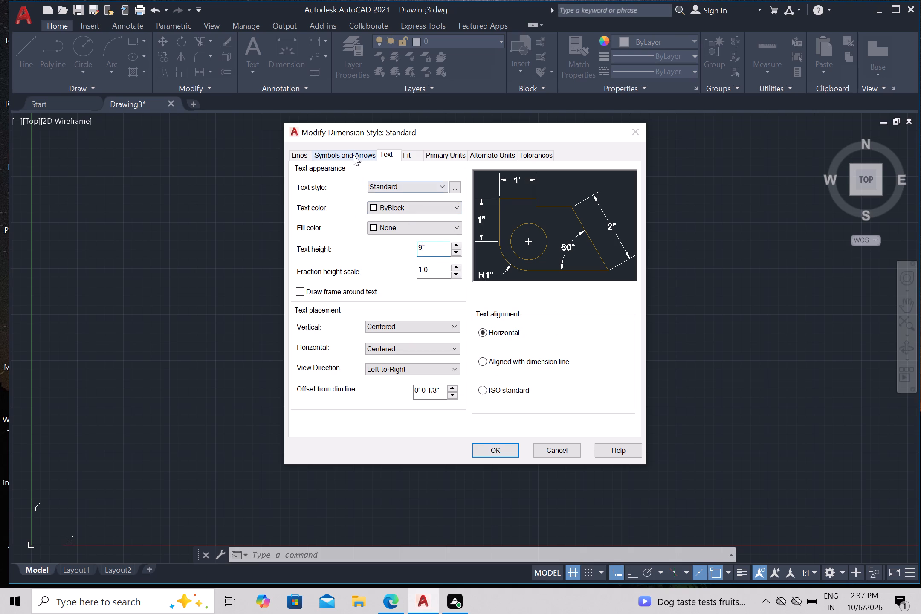
# Set the Standard dimension style's first and second arrowheads to Architectural tick with an arrow size of 4.5", and accept the style changes.
pyautogui.click(353, 154)
pyautogui.click(354, 199)
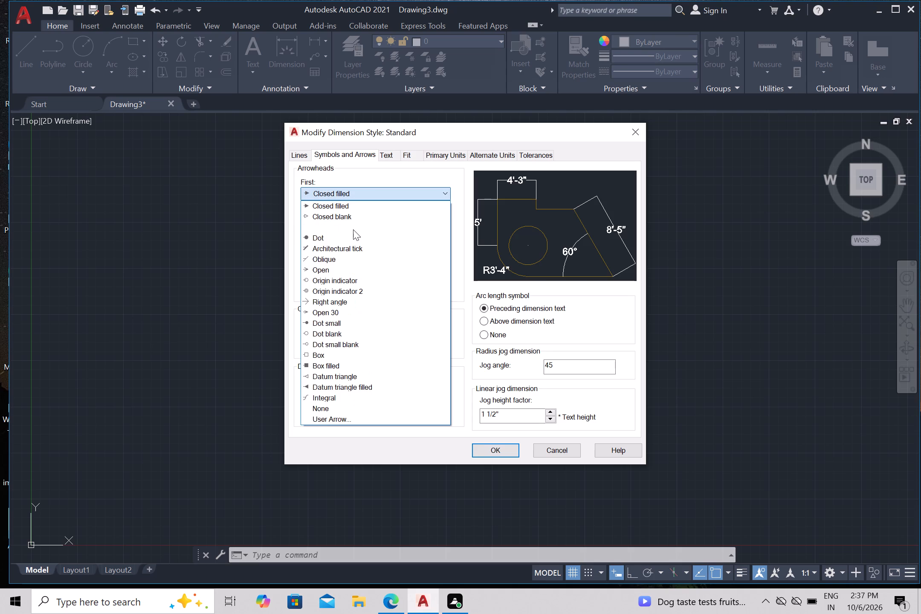
pyautogui.click(358, 251)
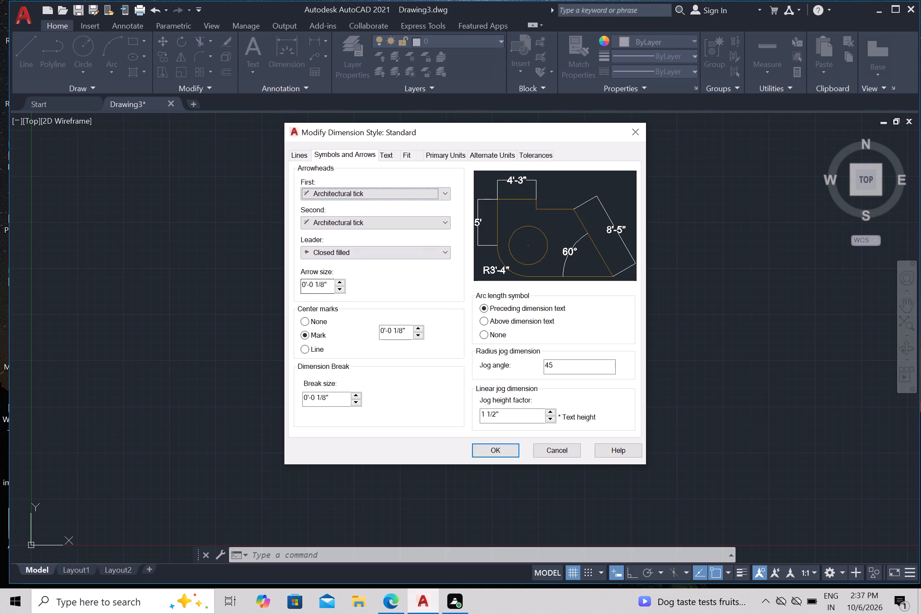
pyautogui.click(323, 285)
pyautogui.press('BackSpace')
pyautogui.press('BackSpace')
pyautogui.press('BackSpace')
pyautogui.press('BackSpace')
pyautogui.press('BackSpace')
pyautogui.press('BackSpace')
pyautogui.press('BackSpace')
pyautogui.press('BackSpace')
pyautogui.press('BackSpace')
pyautogui.press('BackSpace')
pyautogui.press('BackSpace')
pyautogui.press('BackSpace')
pyautogui.press('4')
pyautogui.press('.')
pyautogui.press('5')
pyautogui.press('Return')
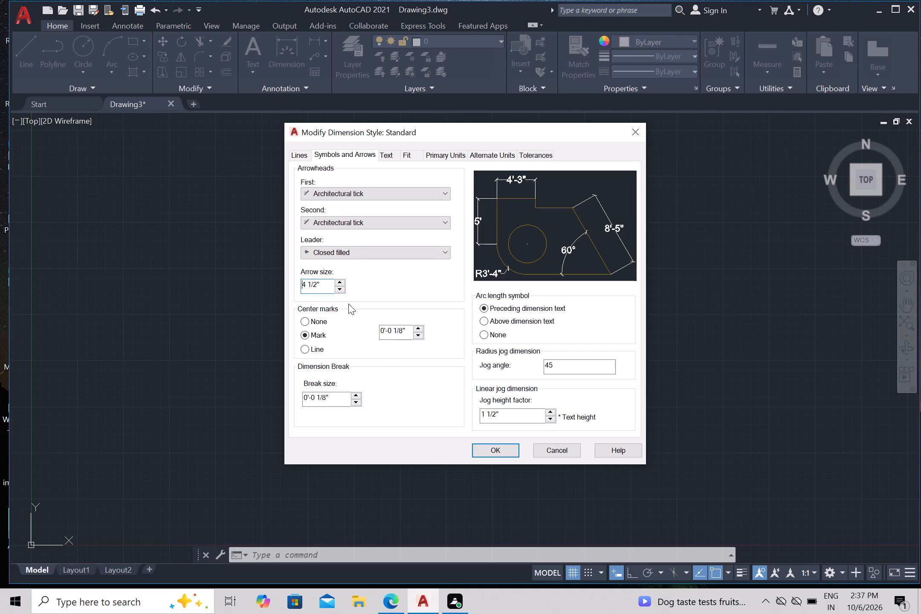
pyautogui.moveTo(492, 449); pyautogui.dragTo(492, 441)
pyautogui.moveTo(490, 453); pyautogui.dragTo(491, 446)
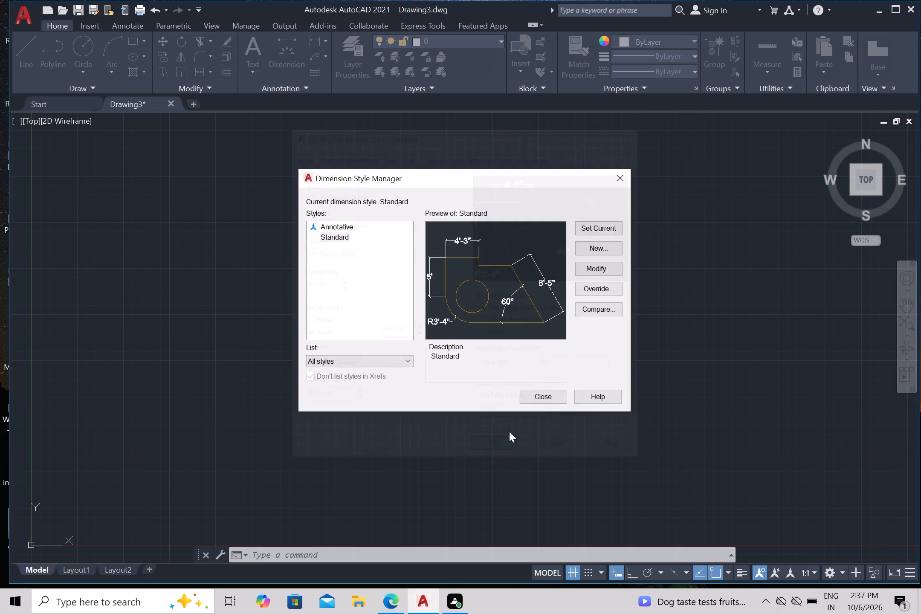
# Make the Standard dimension style current and close the Dimension Style Manager.
pyautogui.click(601, 227)
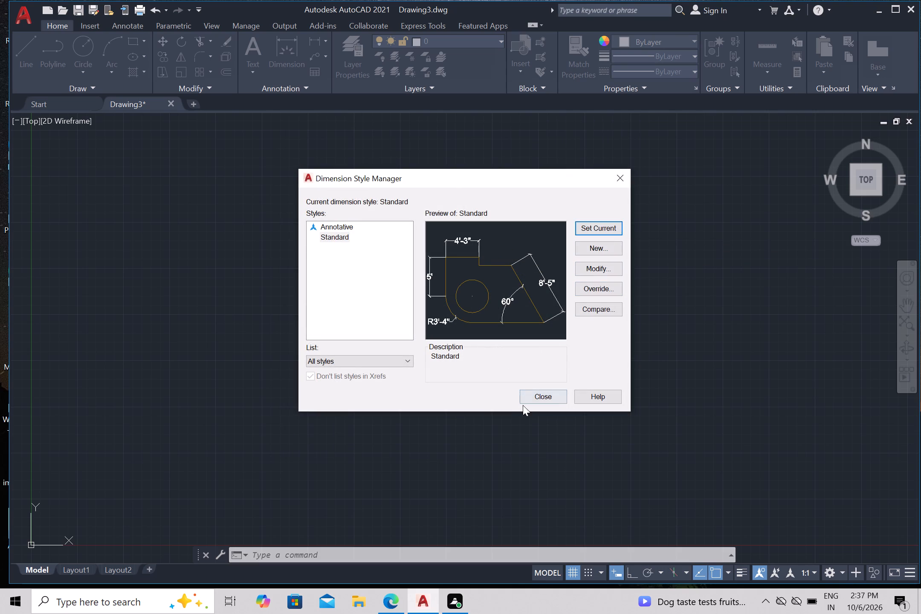
pyautogui.click(536, 397)
# Set the model space limits with the lower corner at 0,0 and the upper corner at 50',50'.
pyautogui.press('l')
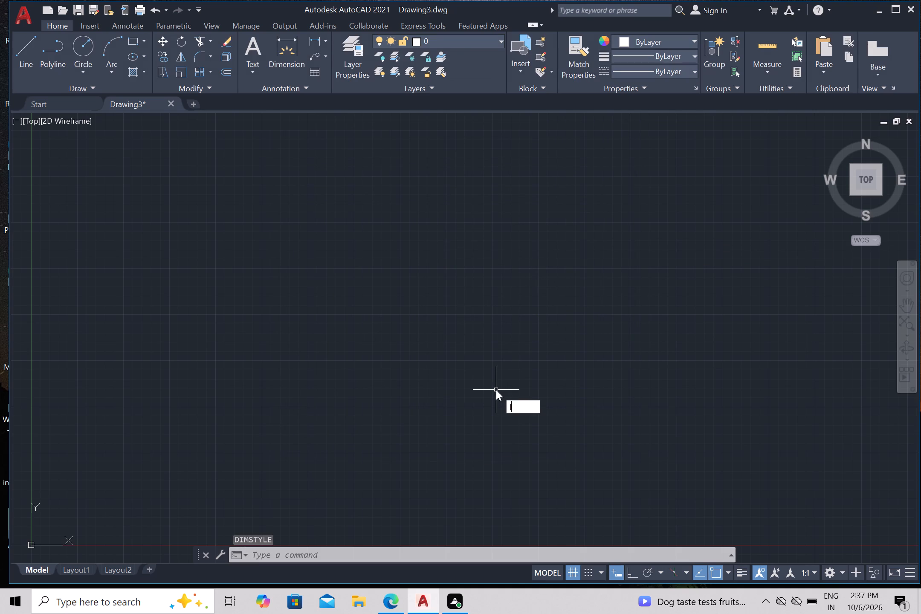
pyautogui.press('i')
pyautogui.click(544, 444)
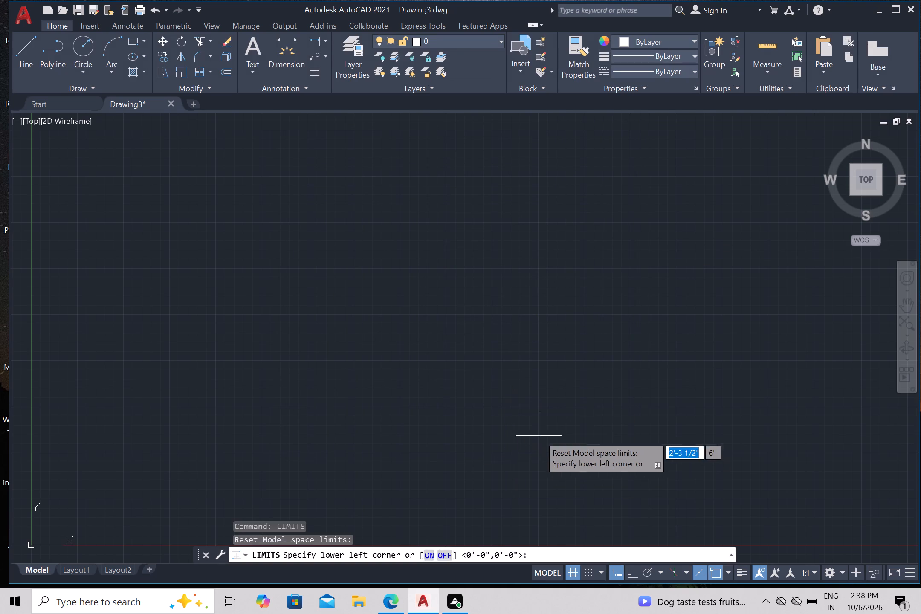
pyautogui.press('o')
pyautogui.press('BackSpace')
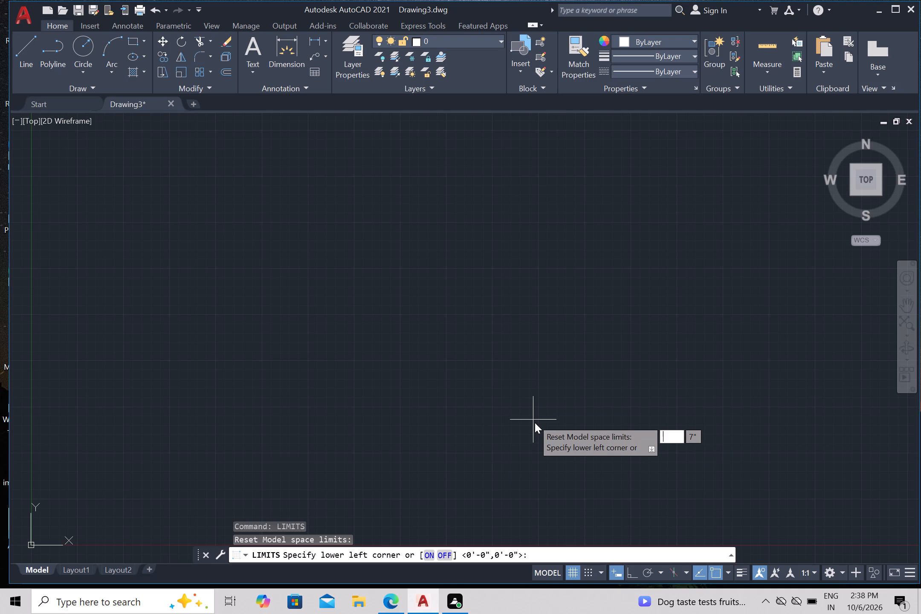
pyautogui.write('0,0')
pyautogui.press('Return')
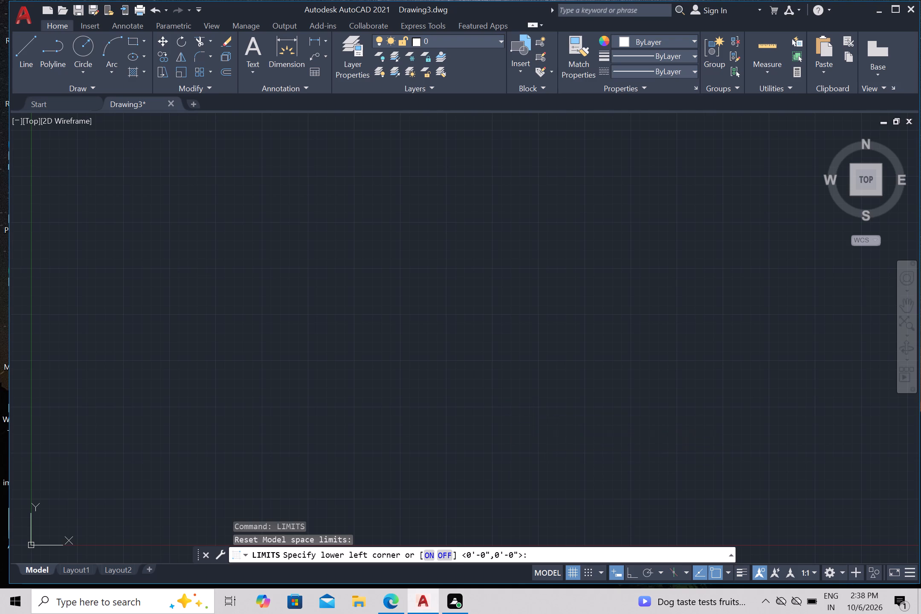
pyautogui.write('50')
pyautogui.press("'")
pyautogui.write(',50')
pyautogui.press("'")
pyautogui.press('Return')
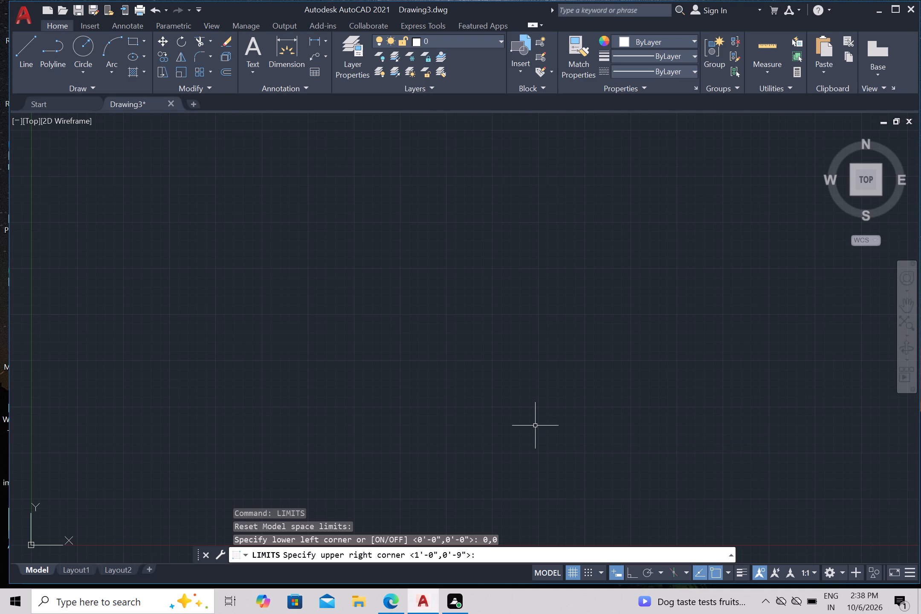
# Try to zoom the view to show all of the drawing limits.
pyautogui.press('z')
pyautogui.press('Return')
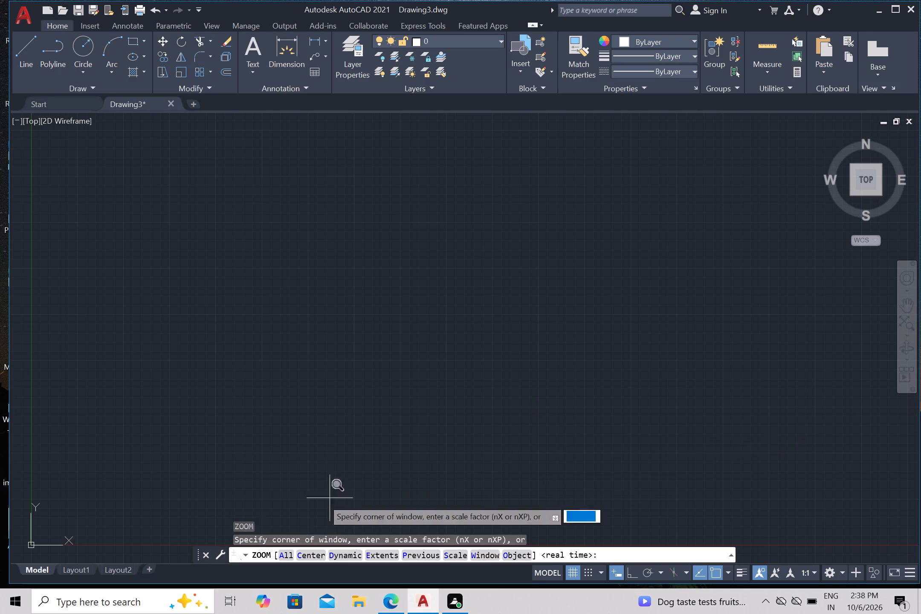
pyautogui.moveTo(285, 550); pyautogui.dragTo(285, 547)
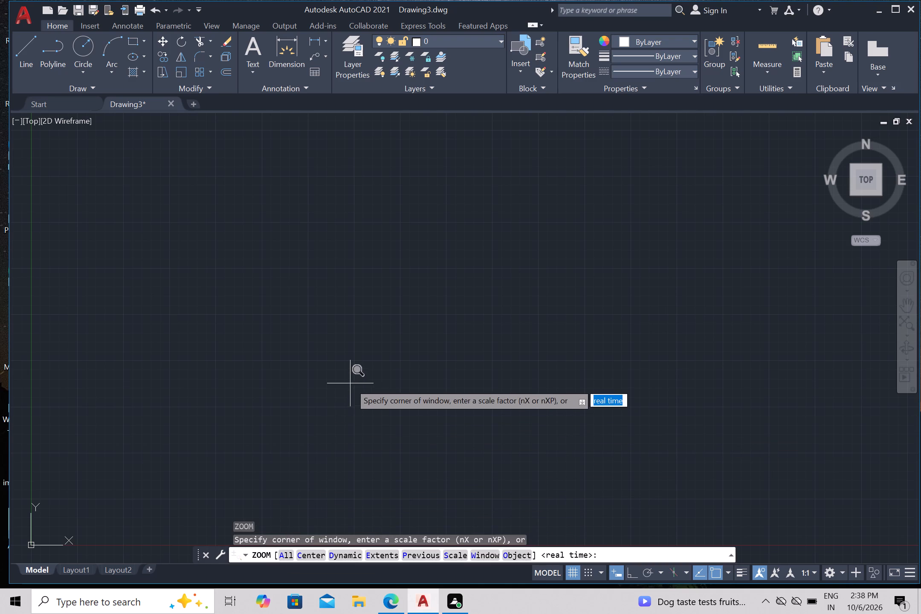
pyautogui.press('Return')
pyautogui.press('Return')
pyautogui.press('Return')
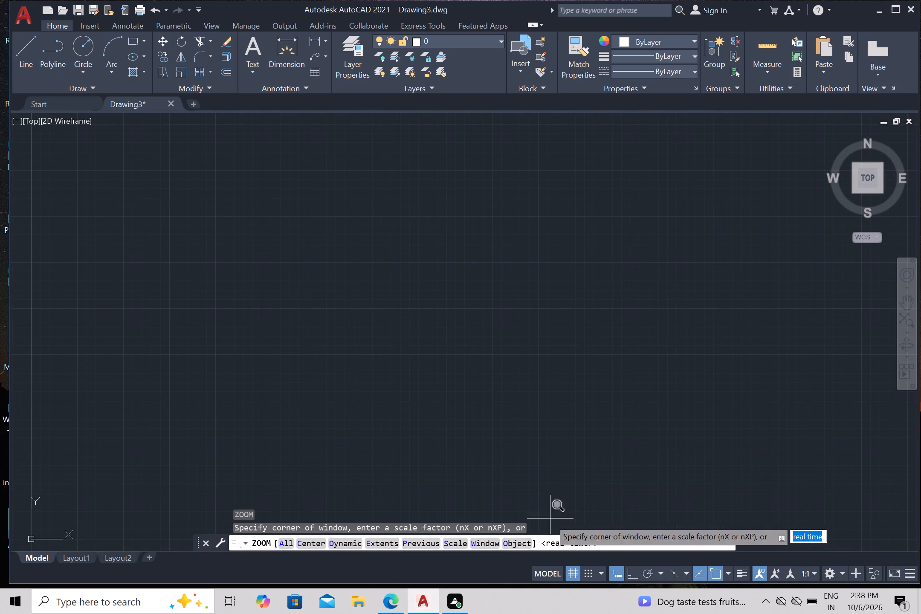
# Turn off the drawing grid and leave the Zoom command.
pyautogui.moveTo(573, 573); pyautogui.dragTo(566, 557)
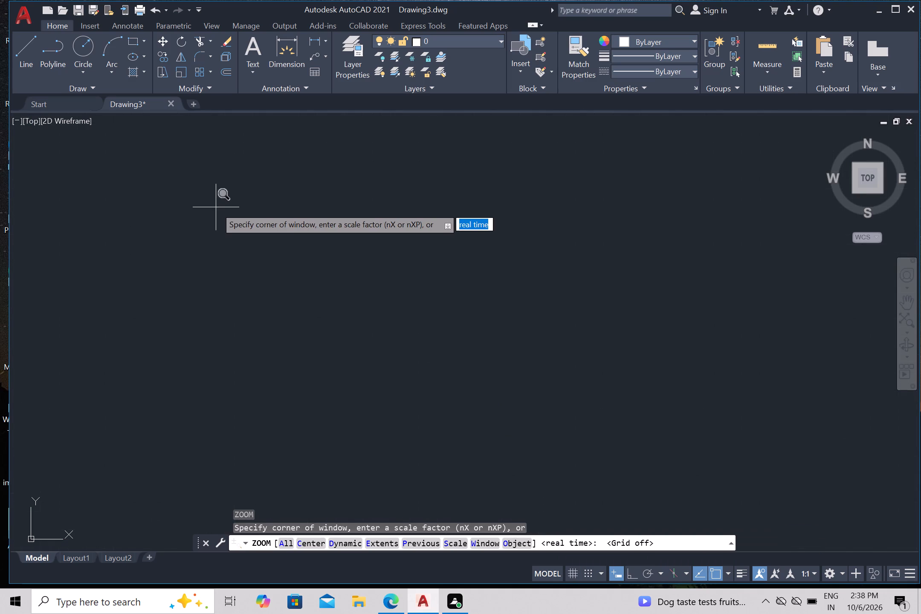
pyautogui.press('Return')
pyautogui.press('Return')
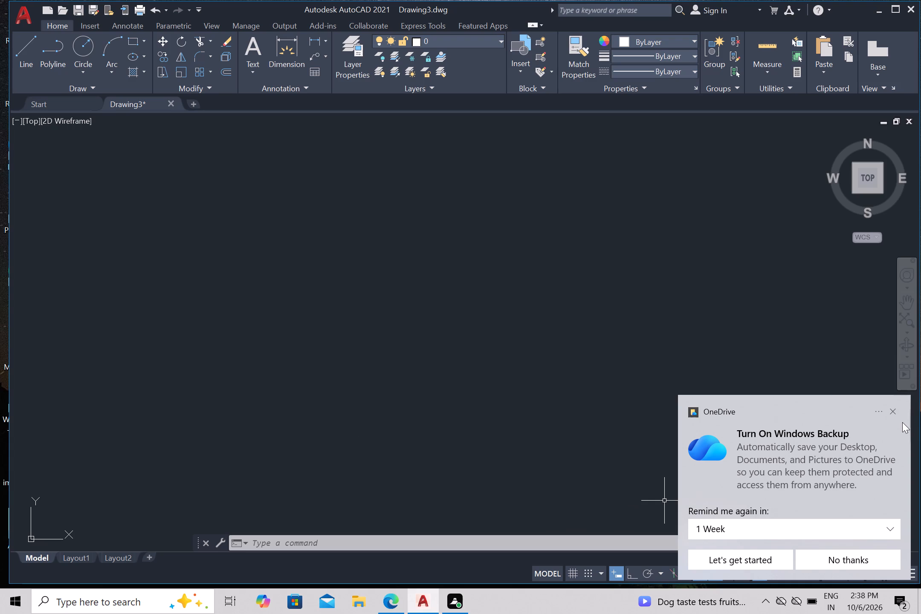
# Dismiss the OneDrive backup notification.
pyautogui.click(893, 411)
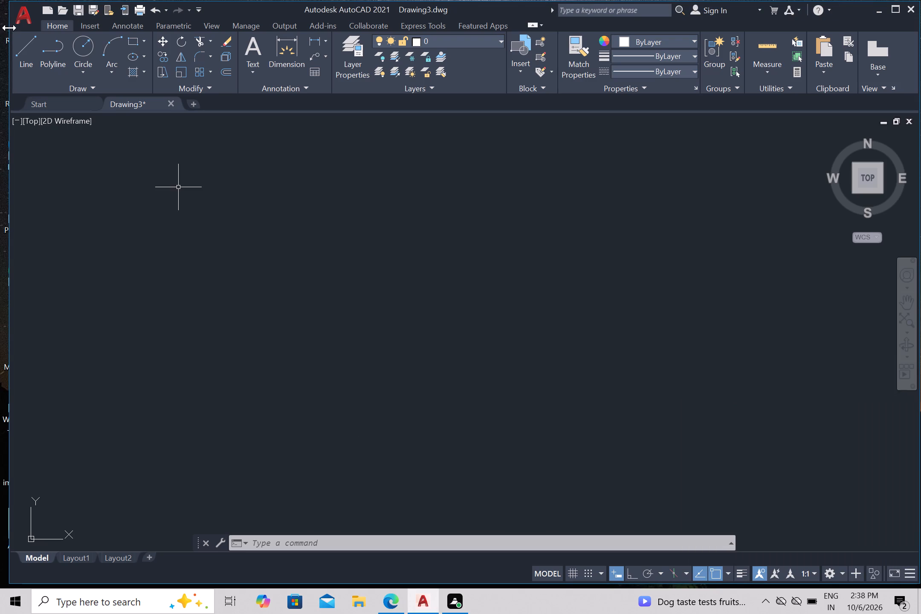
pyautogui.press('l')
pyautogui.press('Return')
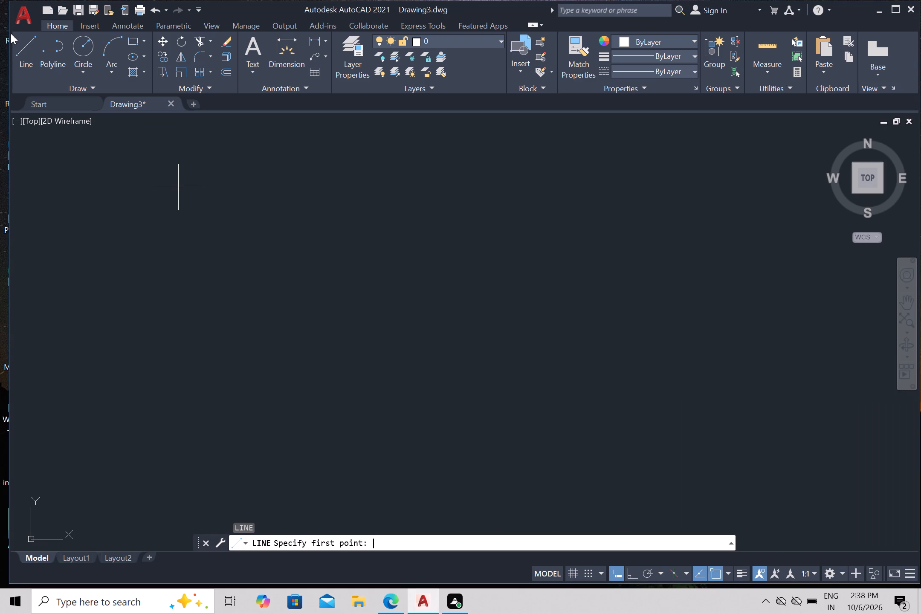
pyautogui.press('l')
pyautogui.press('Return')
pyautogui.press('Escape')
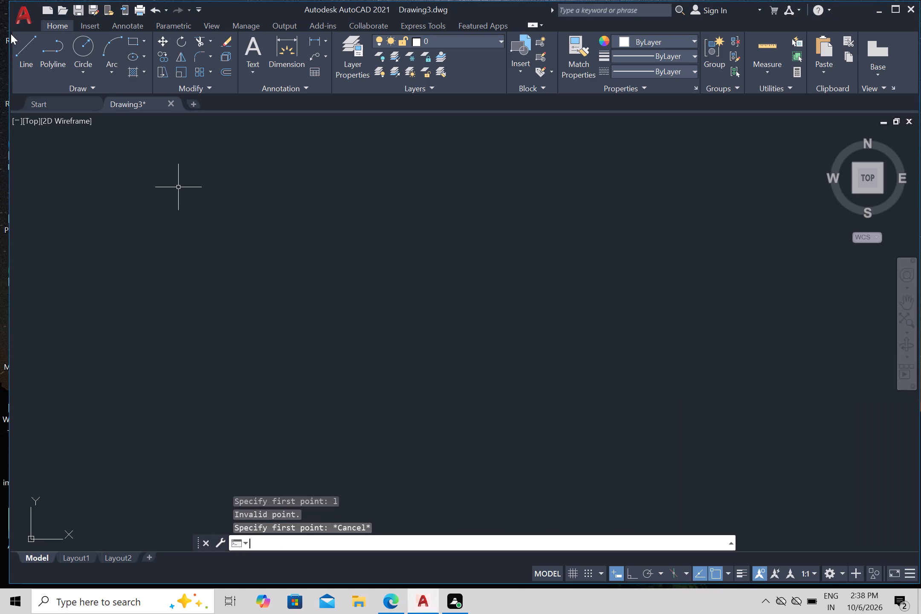
# Turn on Ortho mode and leave the Line command without drawing anything.
pyautogui.press('l')
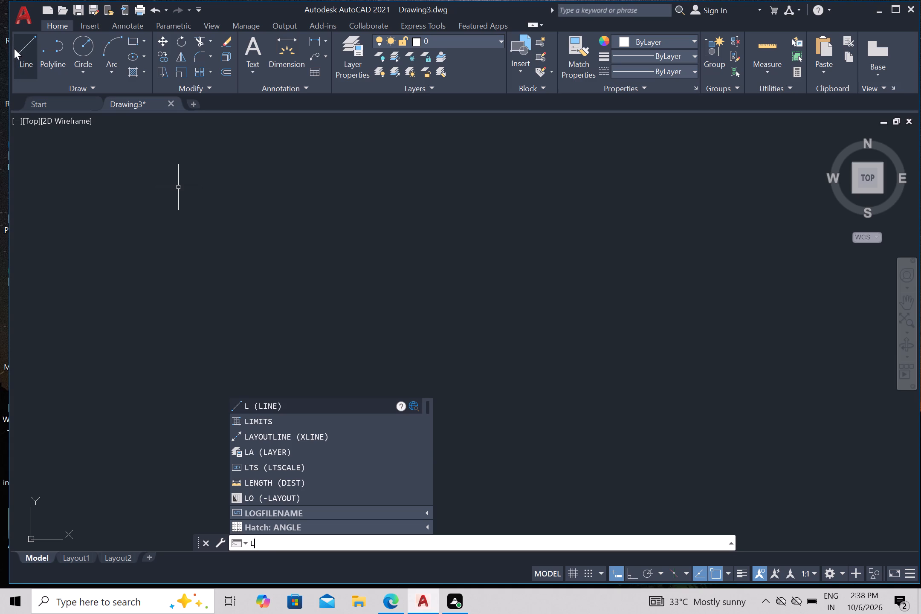
pyautogui.press('Return')
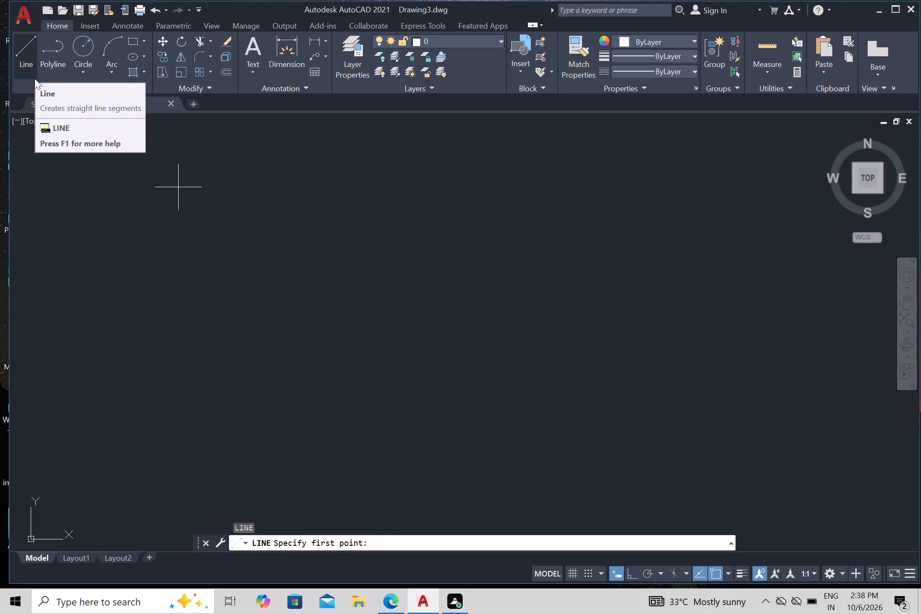
pyautogui.click(634, 577)
pyautogui.press('Escape')
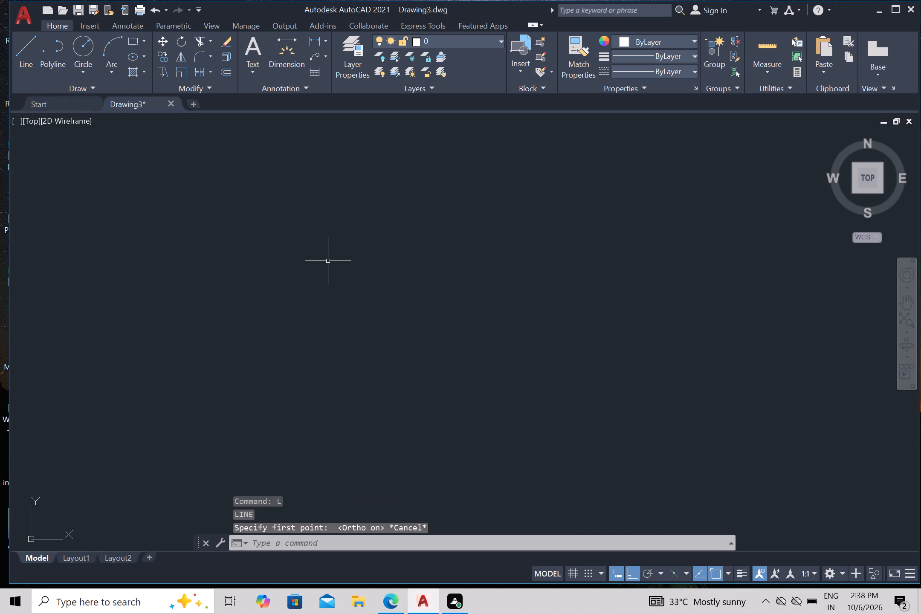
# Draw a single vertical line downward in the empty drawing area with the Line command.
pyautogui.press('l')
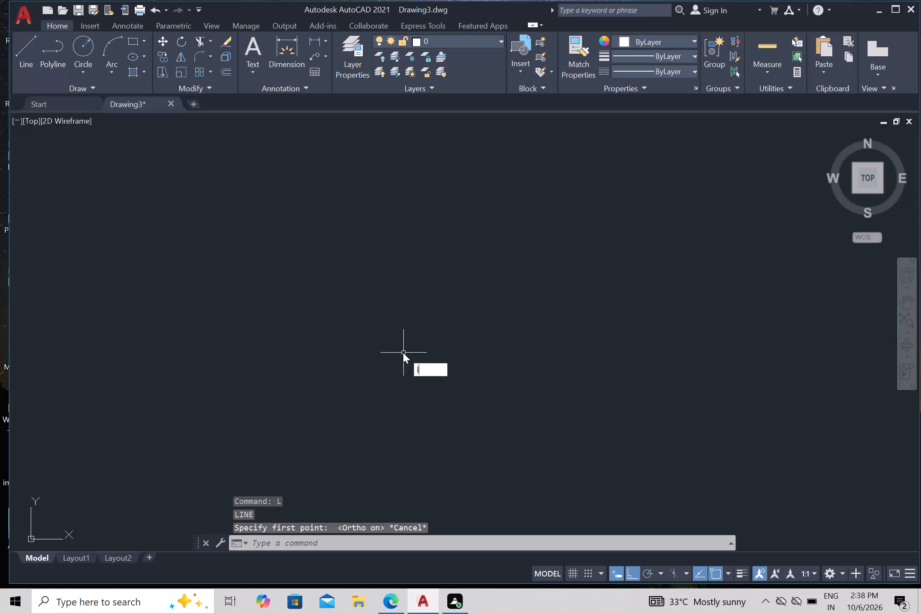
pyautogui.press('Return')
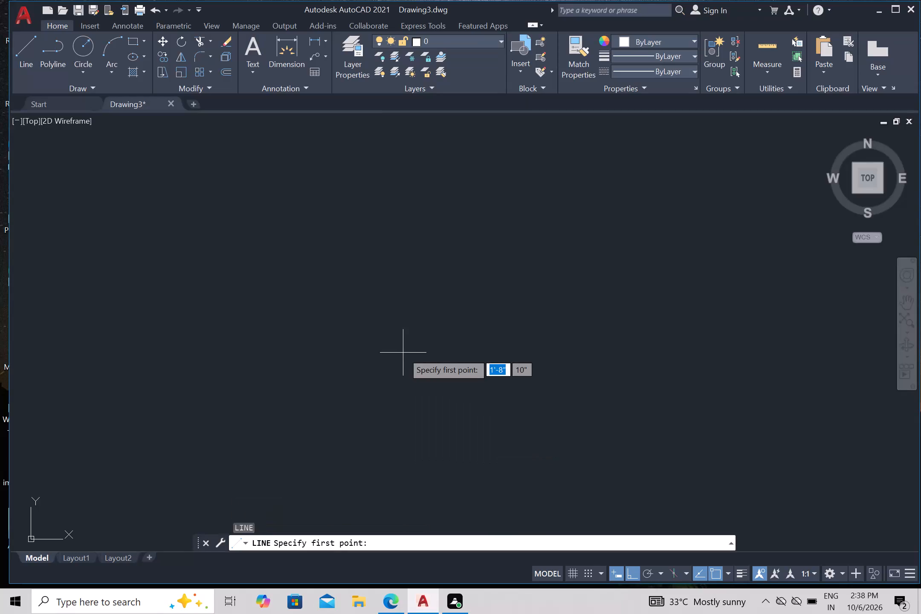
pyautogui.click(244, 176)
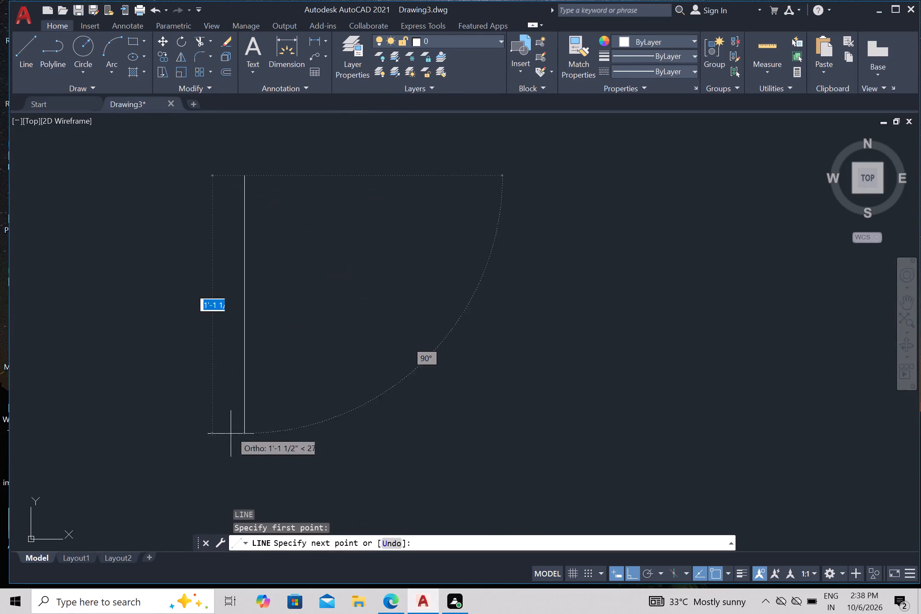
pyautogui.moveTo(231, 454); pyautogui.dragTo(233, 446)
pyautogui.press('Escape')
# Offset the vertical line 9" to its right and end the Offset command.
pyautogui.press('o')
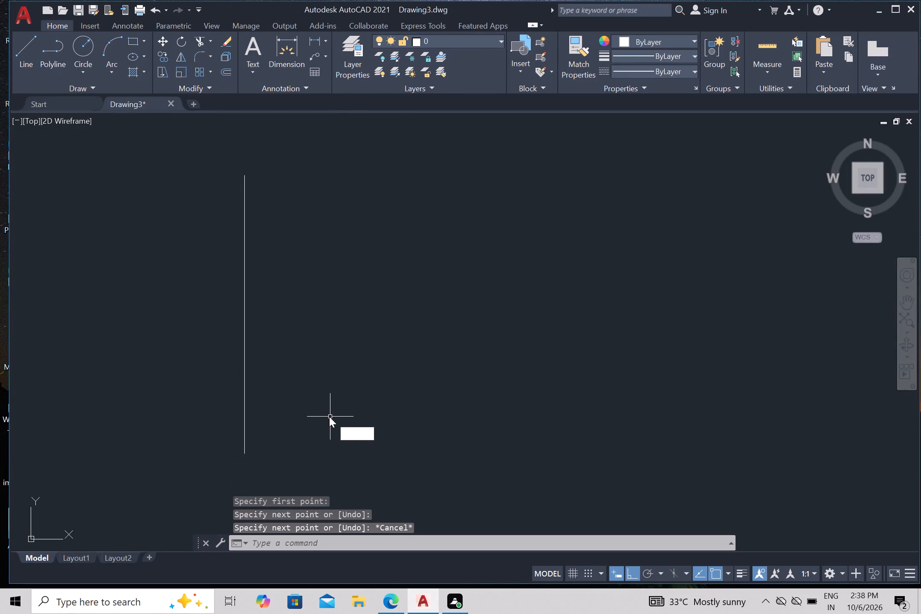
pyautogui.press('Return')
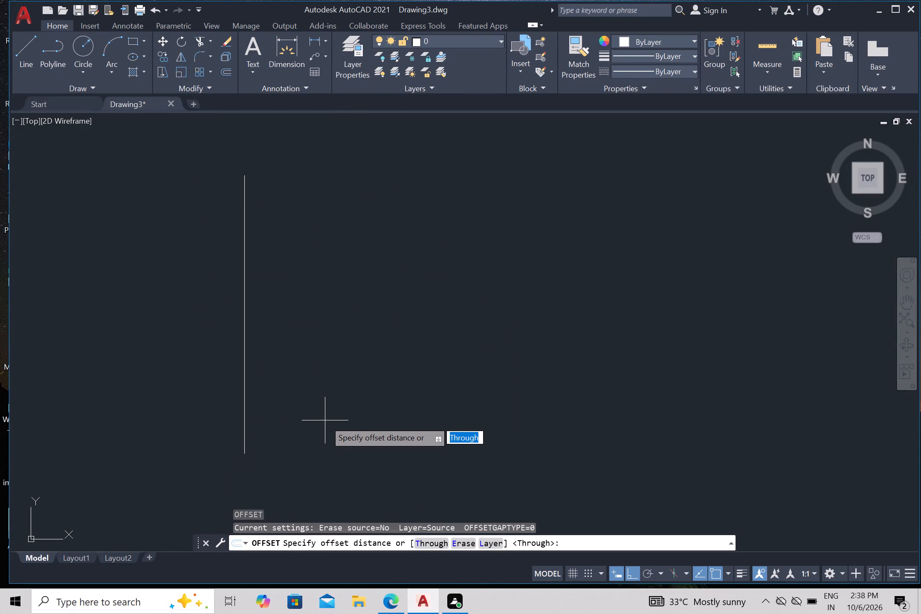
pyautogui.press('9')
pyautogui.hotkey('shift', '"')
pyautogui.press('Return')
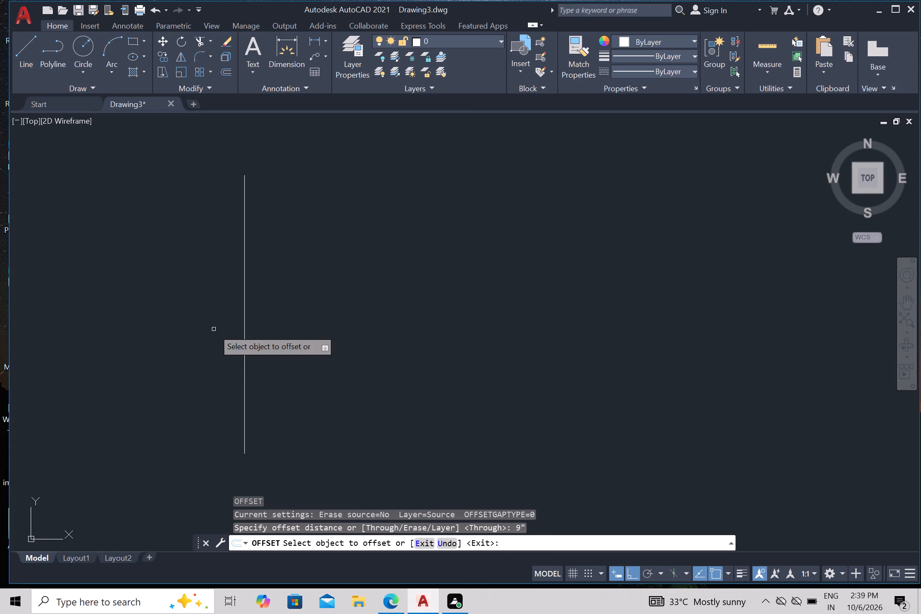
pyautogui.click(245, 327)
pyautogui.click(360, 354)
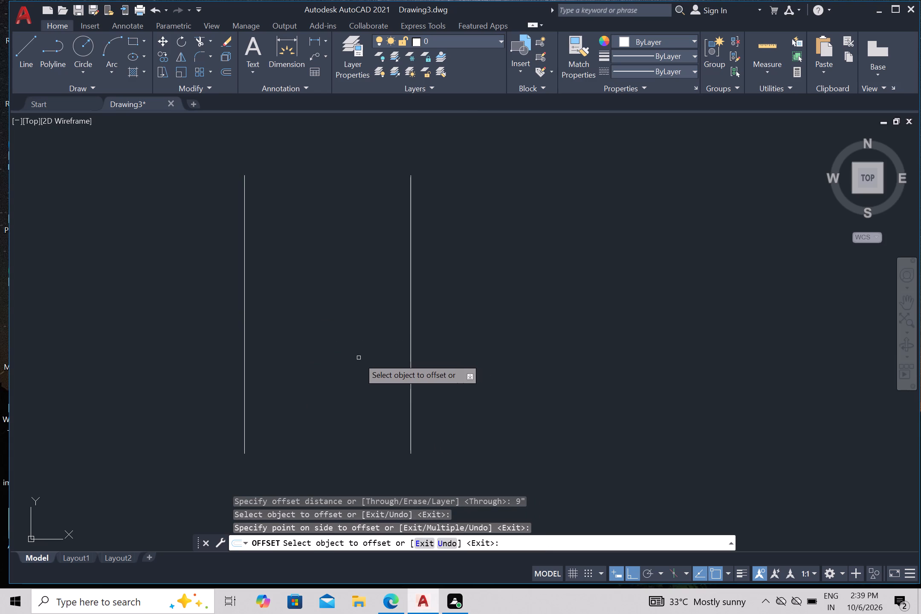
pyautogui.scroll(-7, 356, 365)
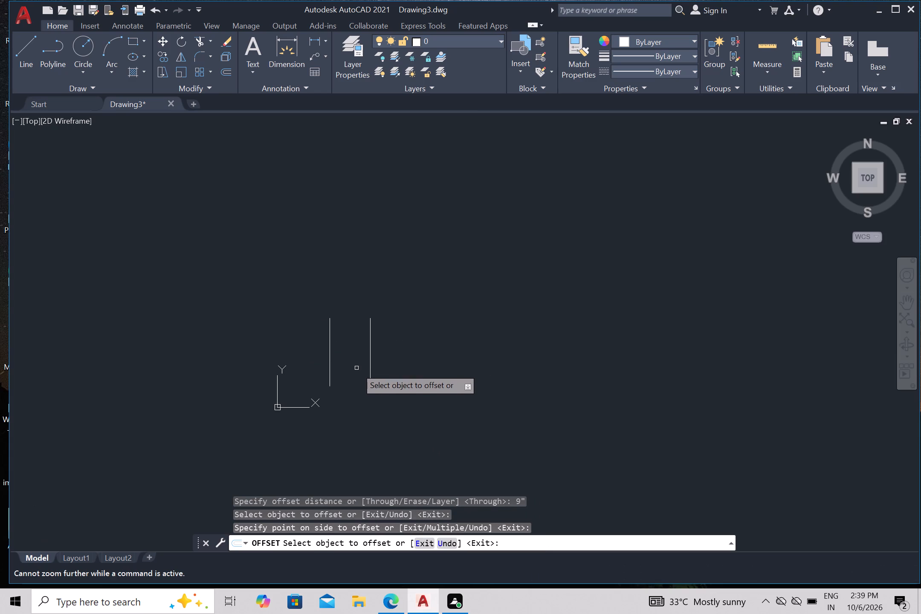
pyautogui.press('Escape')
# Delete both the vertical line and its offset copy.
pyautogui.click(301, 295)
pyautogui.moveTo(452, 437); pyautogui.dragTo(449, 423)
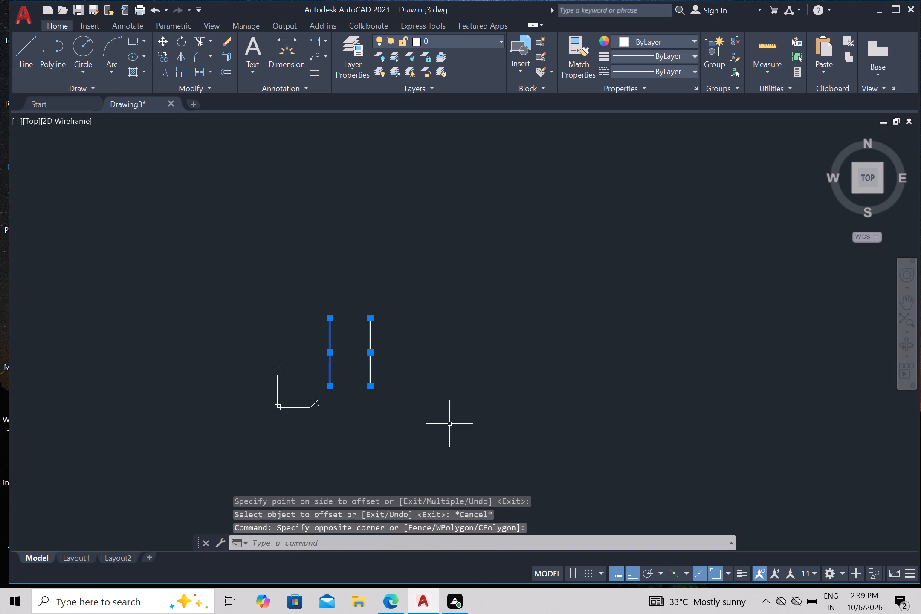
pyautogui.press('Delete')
# Draw a new, much longer vertical line to the right of the origin.
pyautogui.press('l')
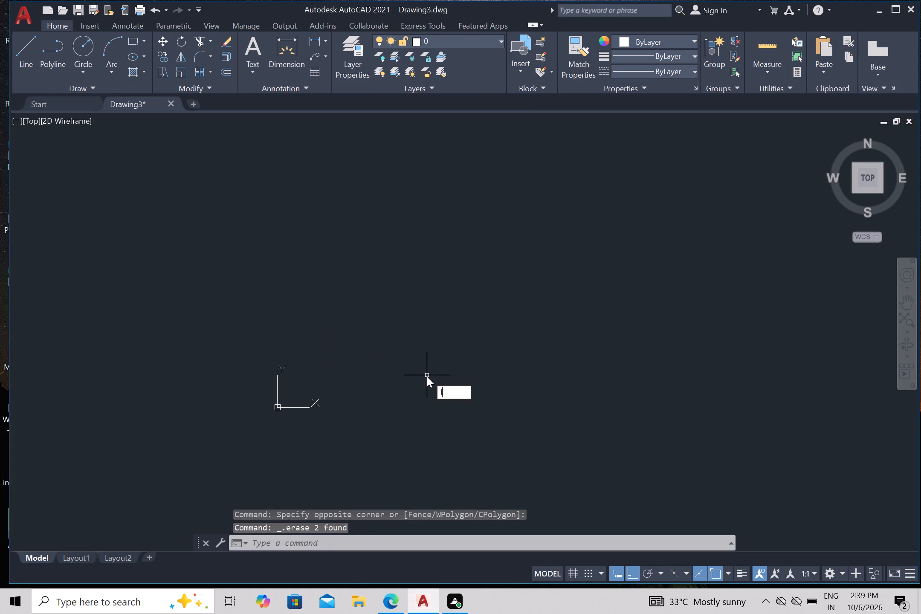
pyautogui.press('Return')
pyautogui.moveTo(368, 219); pyautogui.dragTo(359, 232)
pyautogui.moveTo(421, 480); pyautogui.dragTo(423, 469)
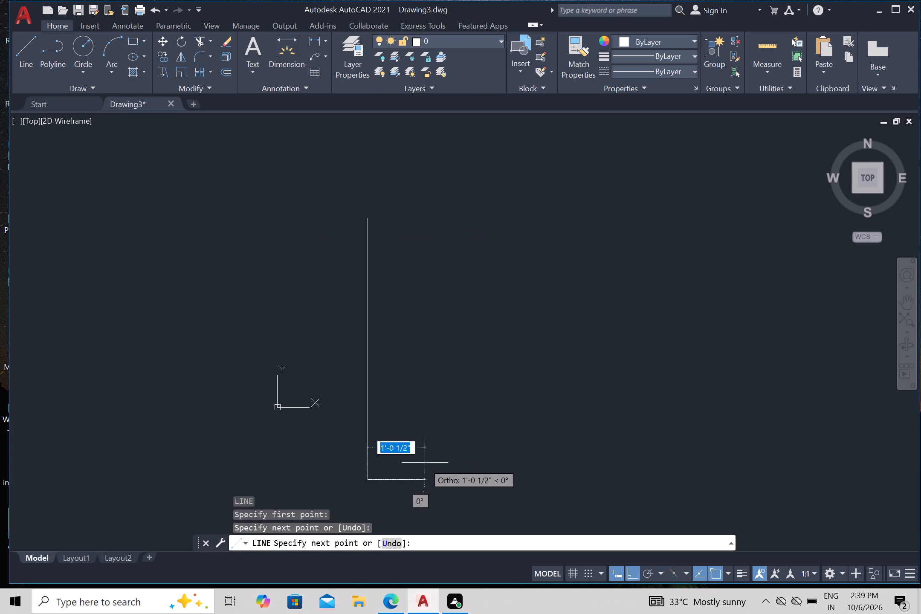
pyautogui.press('Return')
# Offset the long vertical line 9" to its right and end the Offset command.
pyautogui.press('o')
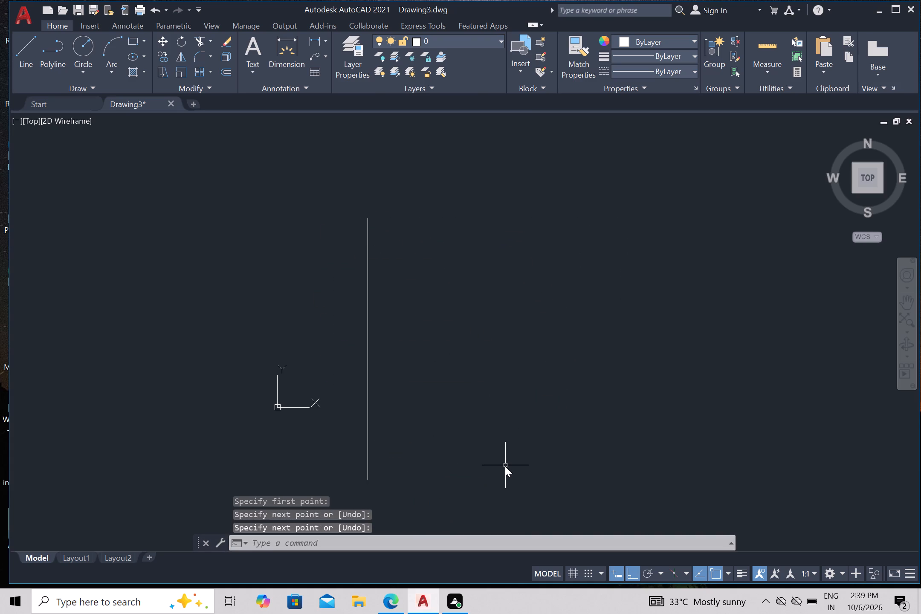
pyautogui.press('Return')
pyautogui.press('9')
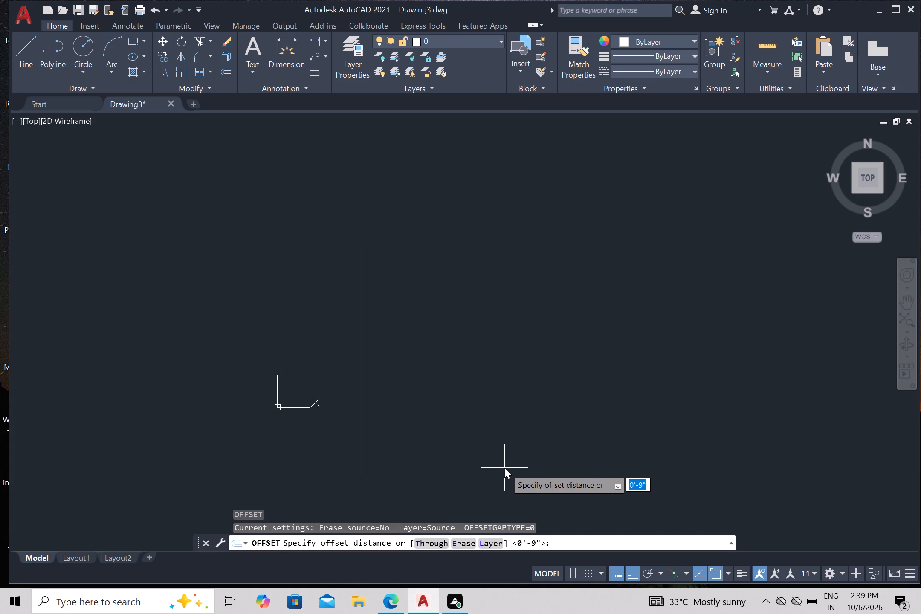
pyautogui.hotkey('shift', '"')
pyautogui.press('Return')
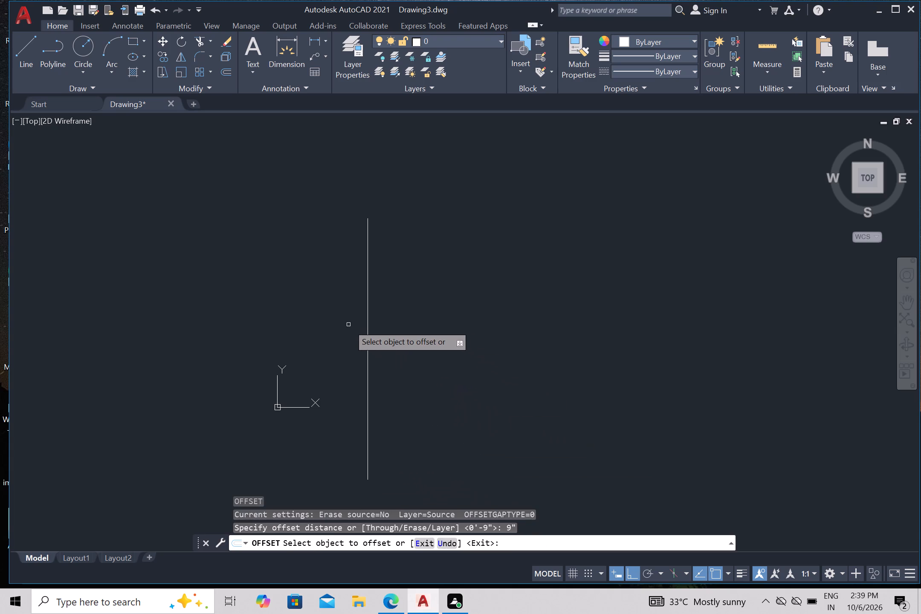
pyautogui.moveTo(368, 333); pyautogui.dragTo(374, 335)
pyautogui.moveTo(413, 350); pyautogui.dragTo(417, 353)
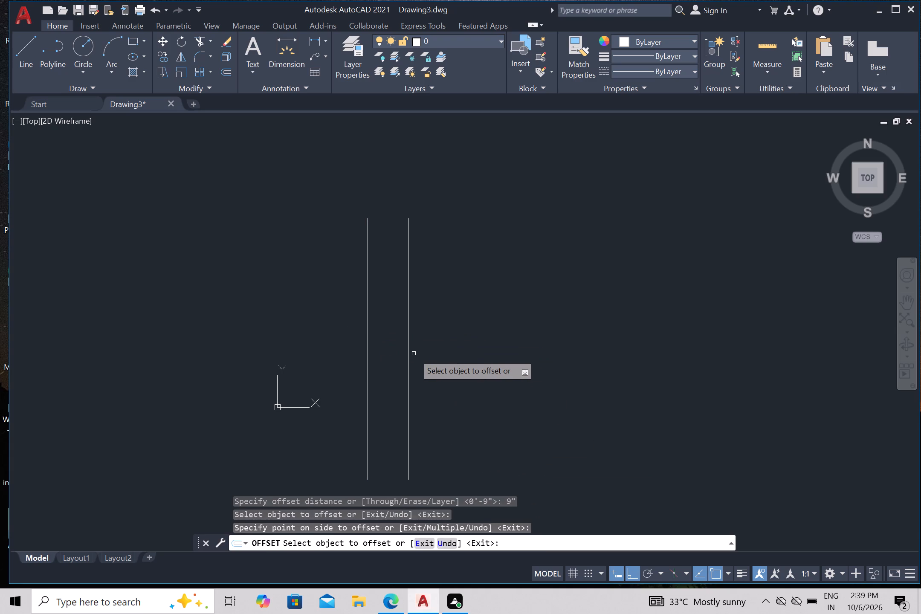
pyautogui.scroll(-7, 414, 359)
pyautogui.scroll(1, 425, 379)
pyautogui.scroll(-2, 445, 364)
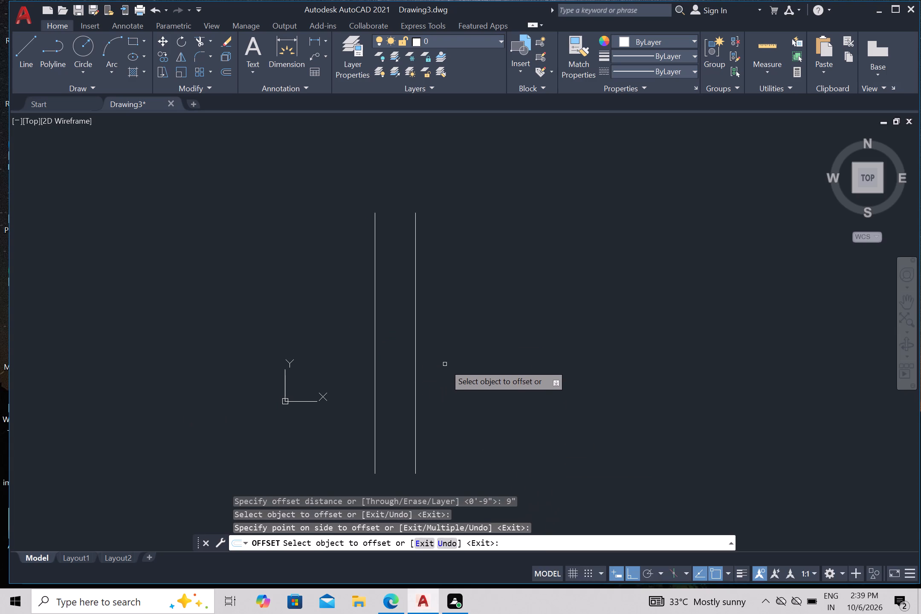
pyautogui.scroll(-9, 445, 364)
pyautogui.scroll(1, 463, 344)
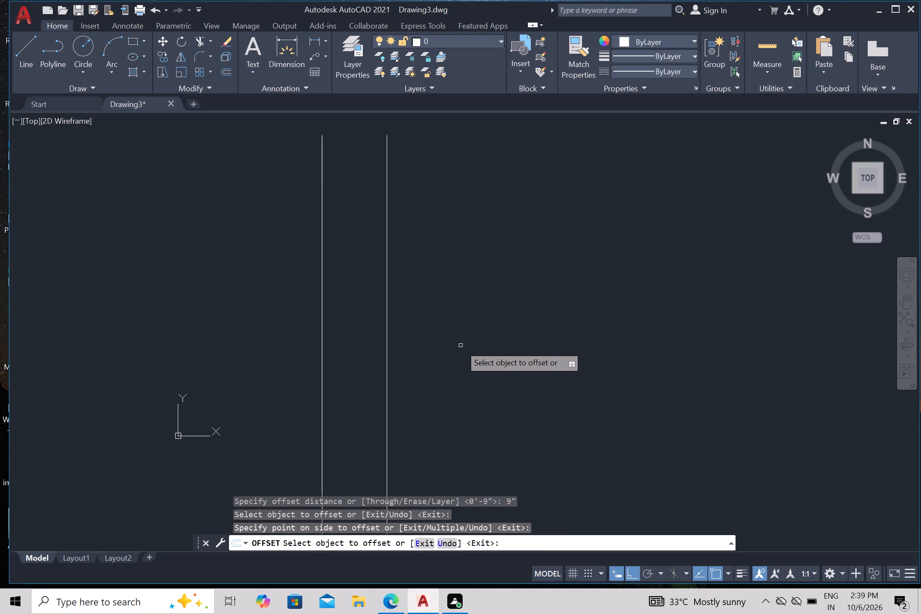
pyautogui.press('Escape')
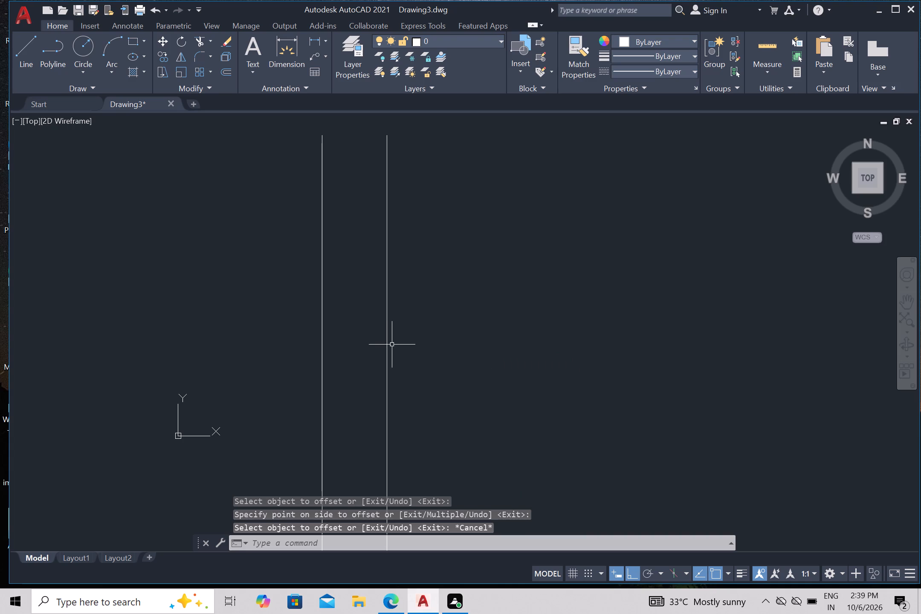
# Delete both the long vertical line and its 9" offset copy.
pyautogui.moveTo(388, 354); pyautogui.dragTo(388, 359)
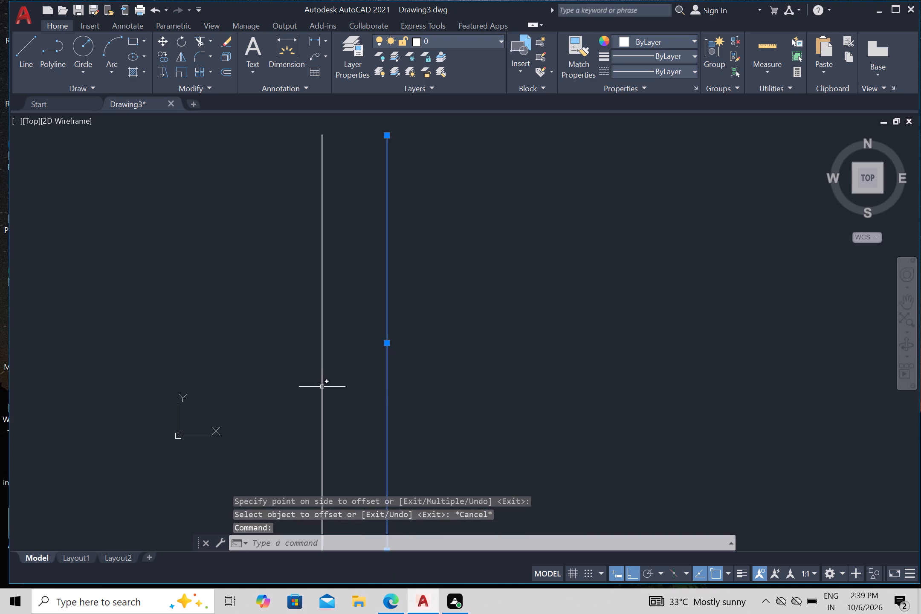
pyautogui.click(322, 387)
pyautogui.press('Delete')
# Reset the model space limits with lower left corner 0,0 and upper right corner 100',100'.
pyautogui.scroll(-4, 368, 386)
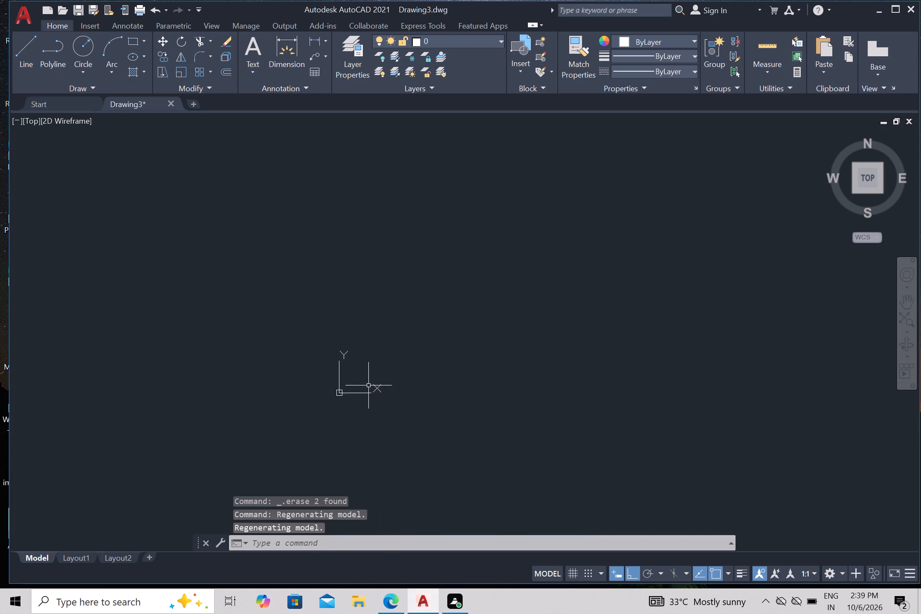
pyautogui.scroll(2, 359, 391)
pyautogui.press('l')
pyautogui.press('i')
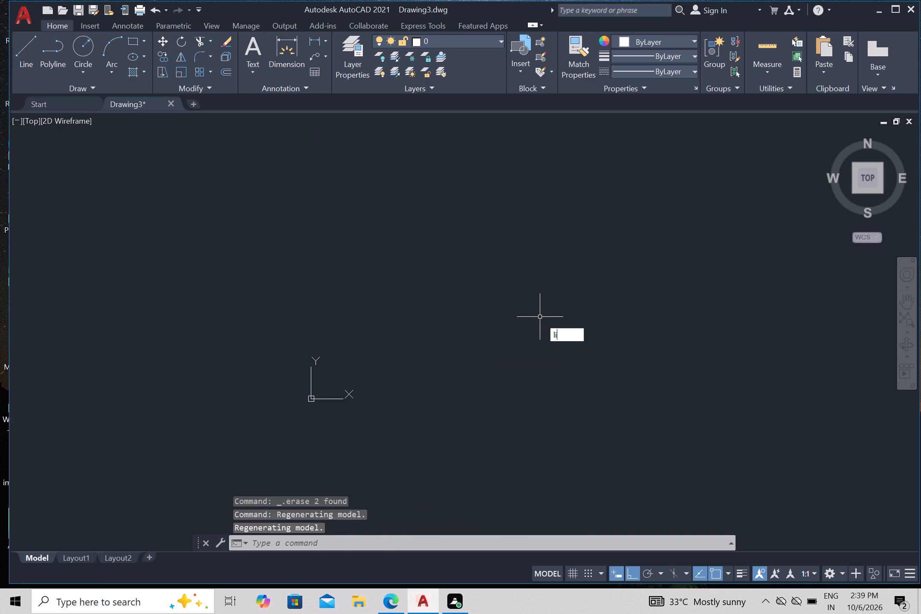
pyautogui.press('m')
pyautogui.press('i')
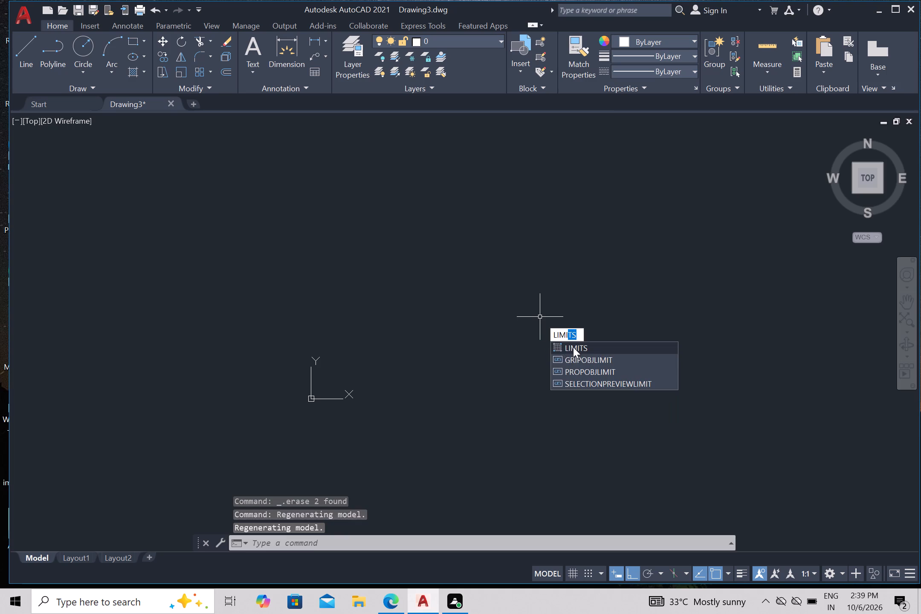
pyautogui.click(573, 347)
pyautogui.press('0')
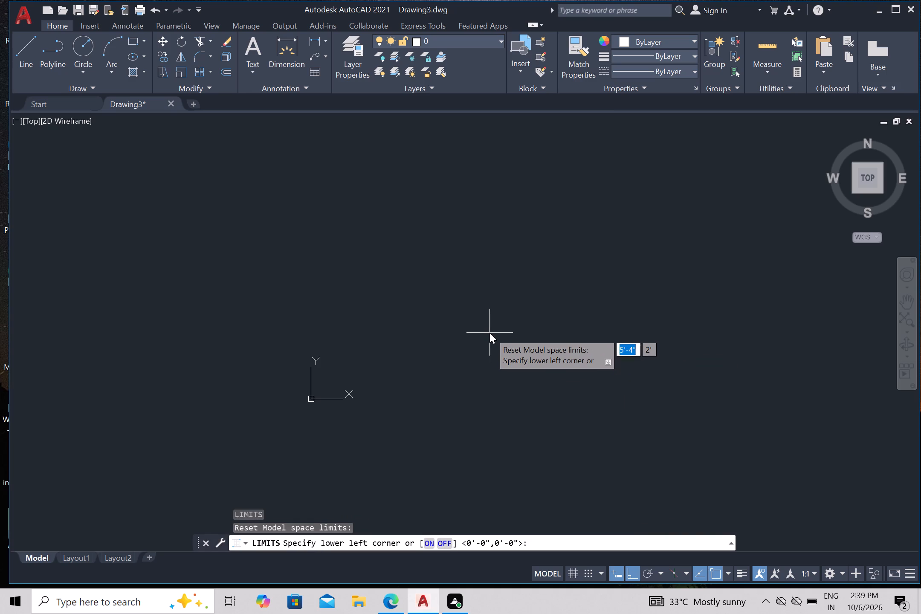
pyautogui.press("'")
pyautogui.press('BackSpace')
pyautogui.write(',0')
pyautogui.press('Return')
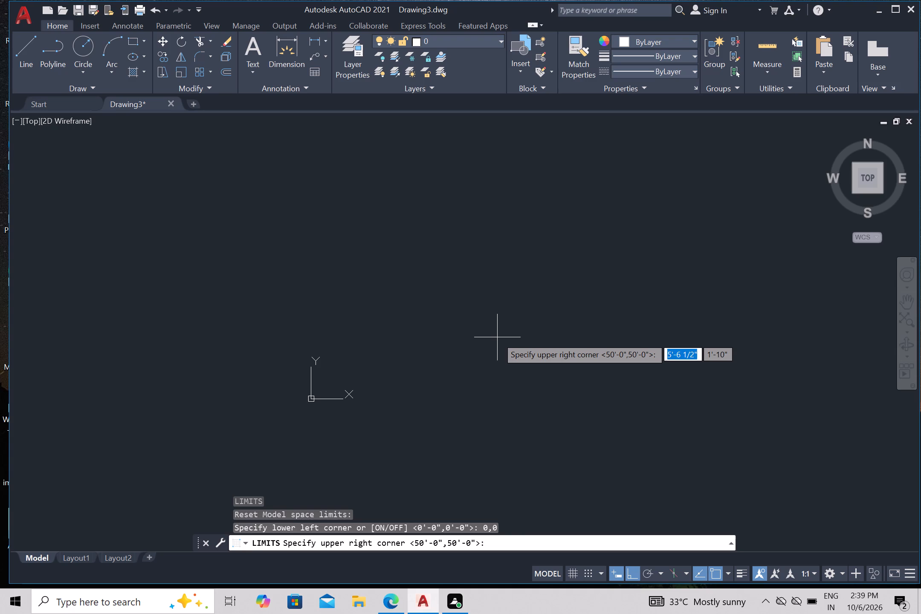
pyautogui.write('100')
pyautogui.press("'")
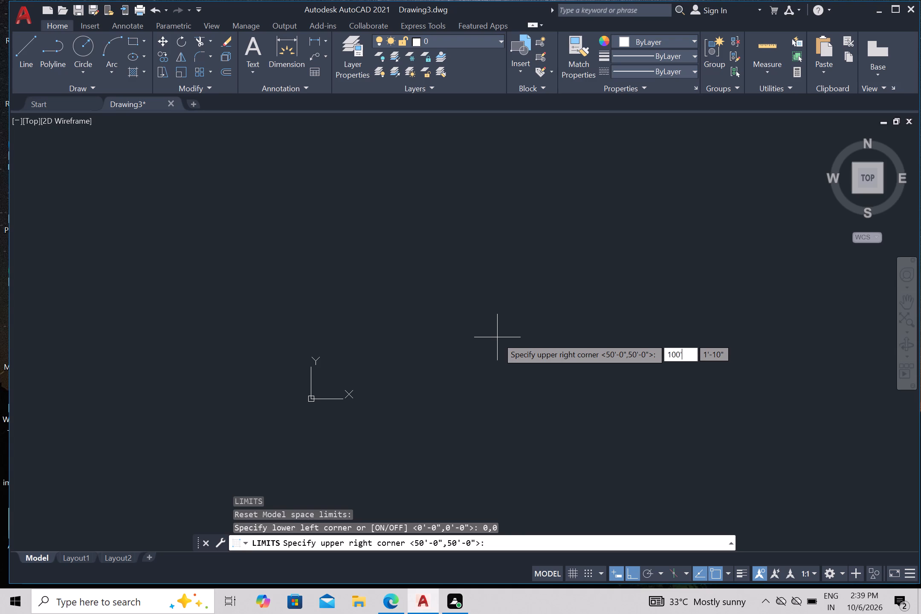
pyautogui.write(',1')
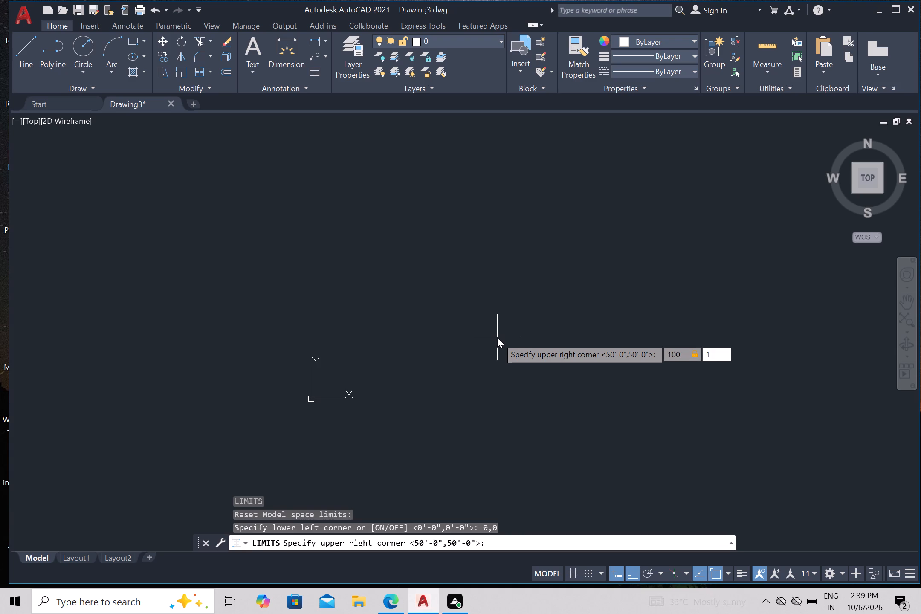
pyautogui.press('0')
pyautogui.press('0')
pyautogui.press("'")
pyautogui.press('Return')
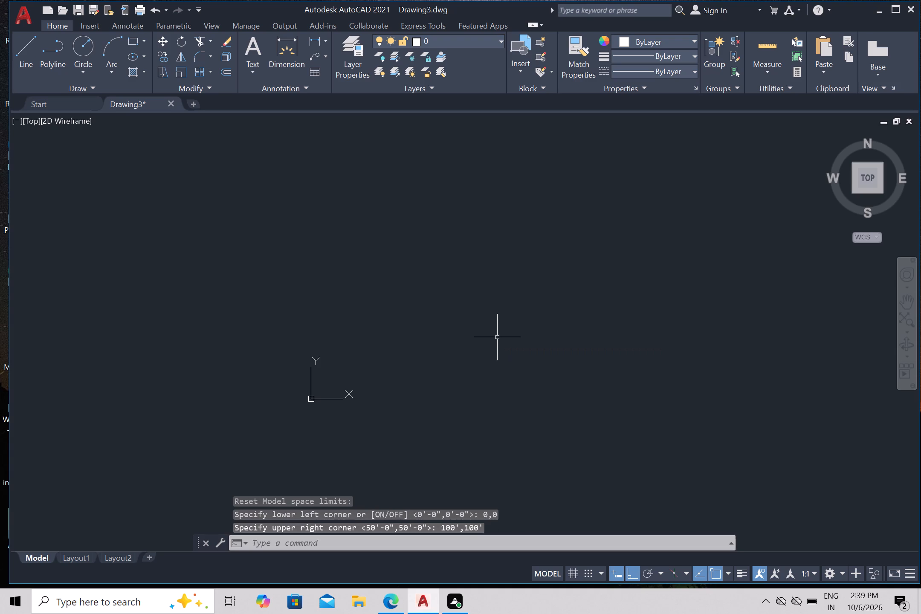
# Run Zoom with the All option to fit the full drawing limits in view.
pyautogui.press('z')
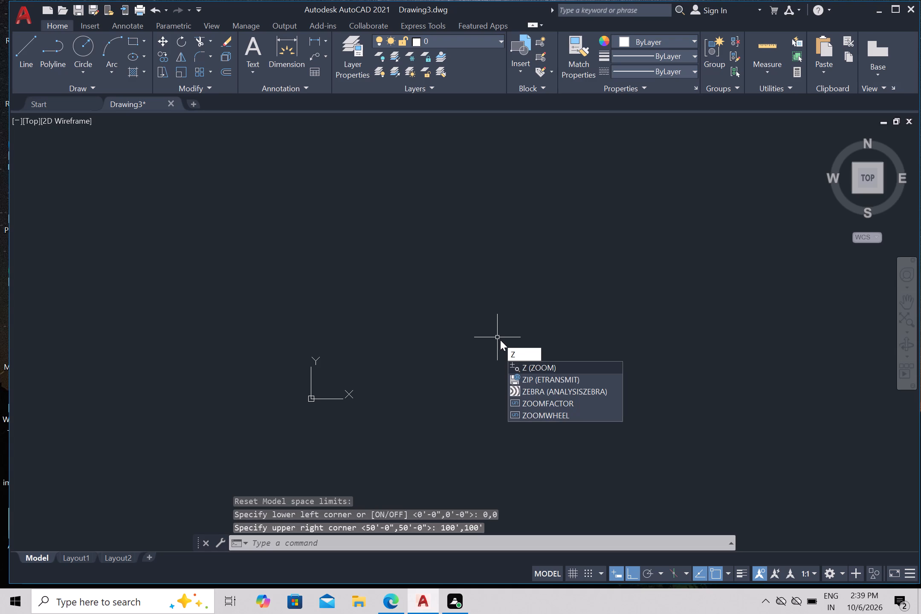
pyautogui.press('Return')
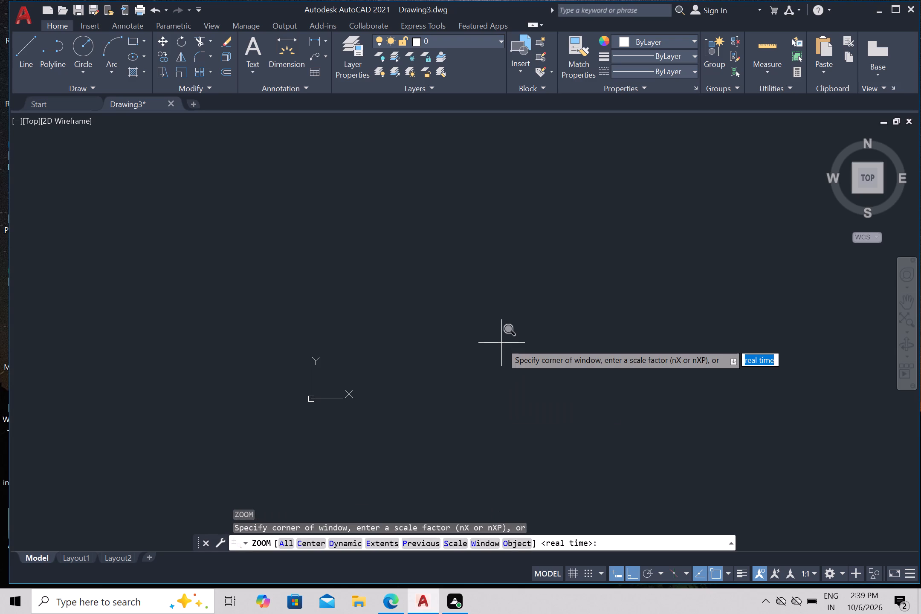
pyautogui.click(285, 541)
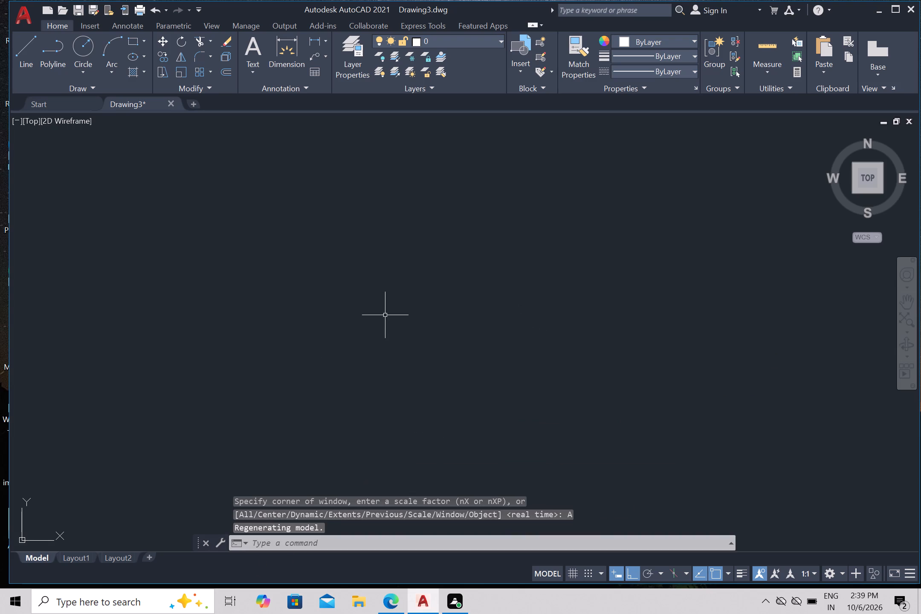
# Draw a single long vertical line up and to the right of the origin, and end the Line command.
pyautogui.press('l')
pyautogui.press('Return')
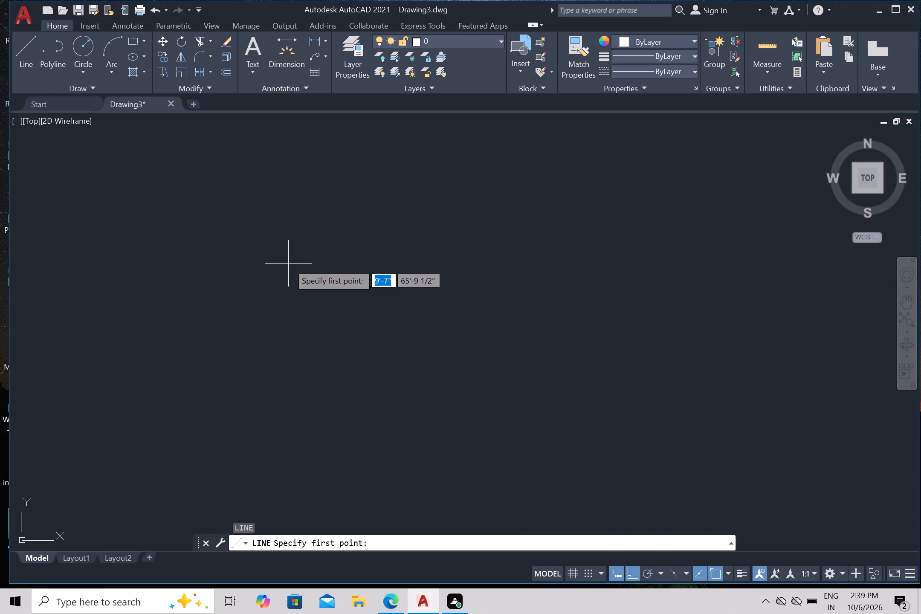
pyautogui.click(296, 251)
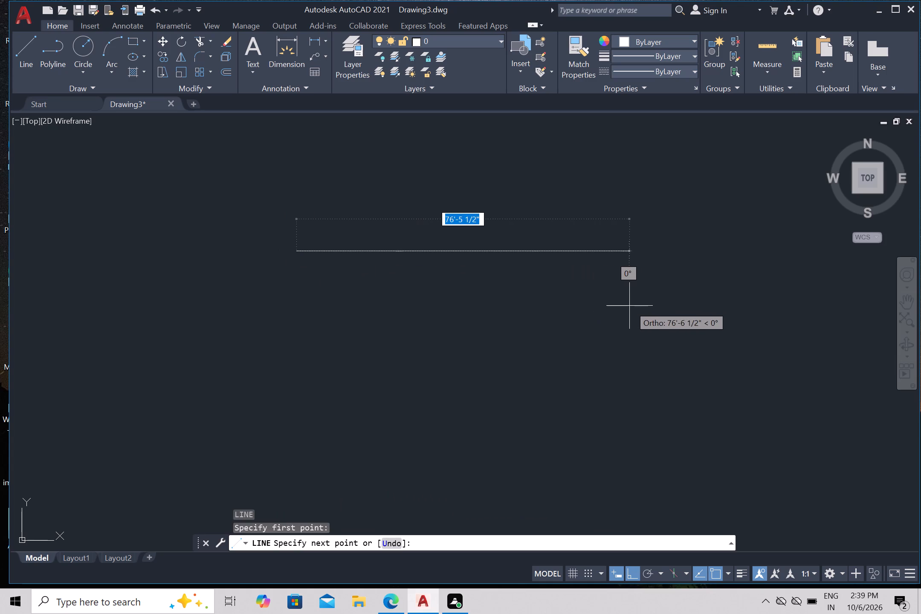
pyautogui.click(171, 458)
pyautogui.press('Escape')
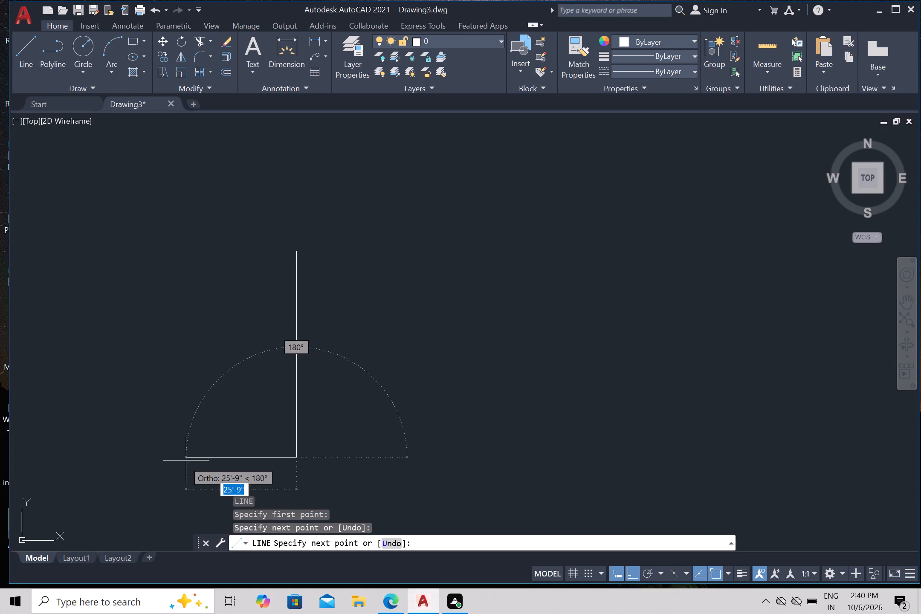
# Offset the vertical line 9" to its right to form the first wall.
pyautogui.press('o')
pyautogui.press('Return')
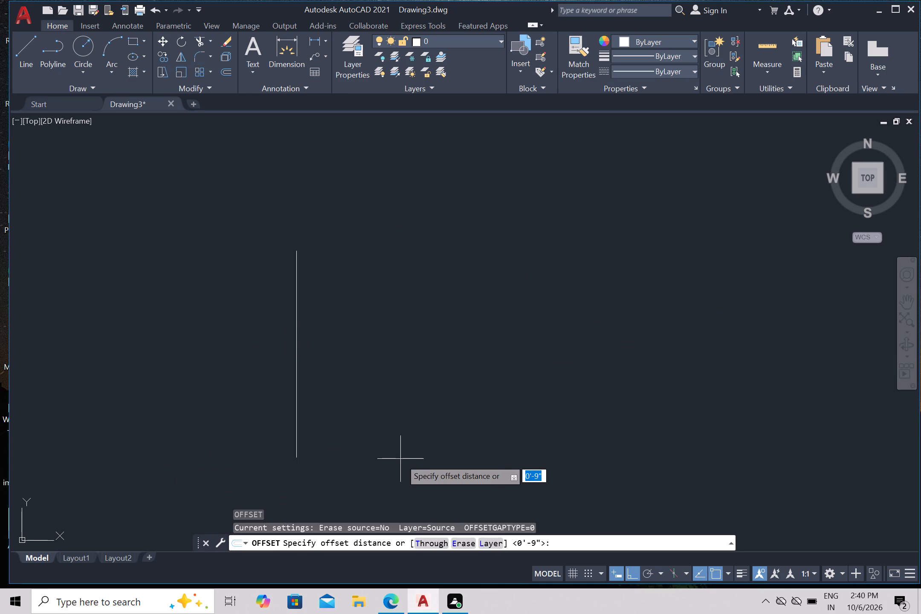
pyautogui.press('Return')
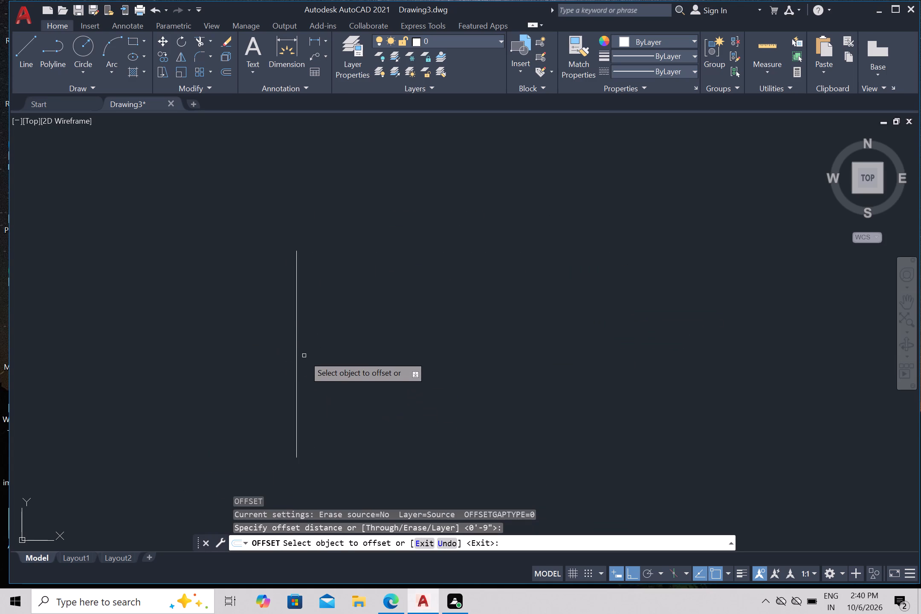
pyautogui.moveTo(297, 365); pyautogui.dragTo(301, 366)
pyautogui.click(342, 384)
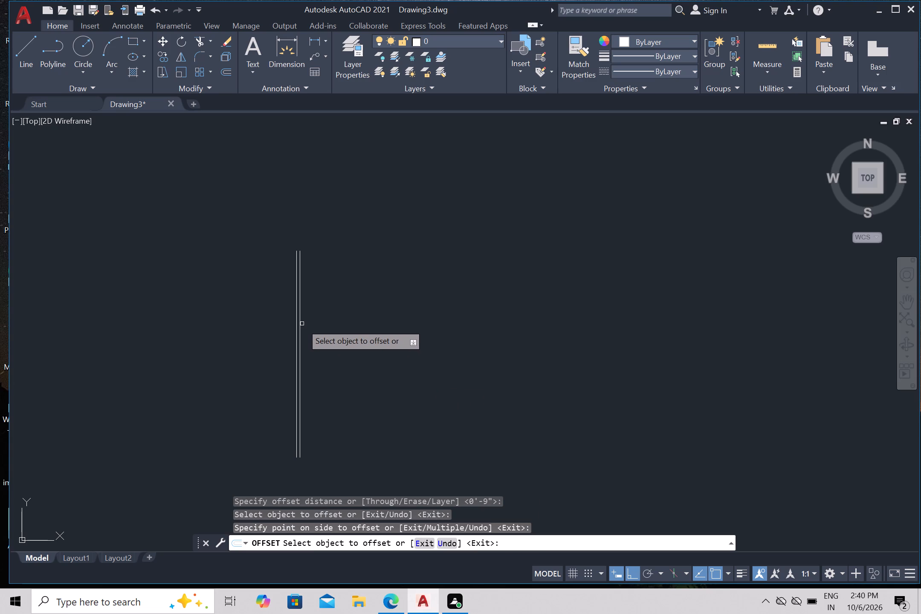
# Offset the right line of the first wall 10' to the right.
pyautogui.moveTo(300, 319); pyautogui.dragTo(313, 318)
pyautogui.press('1')
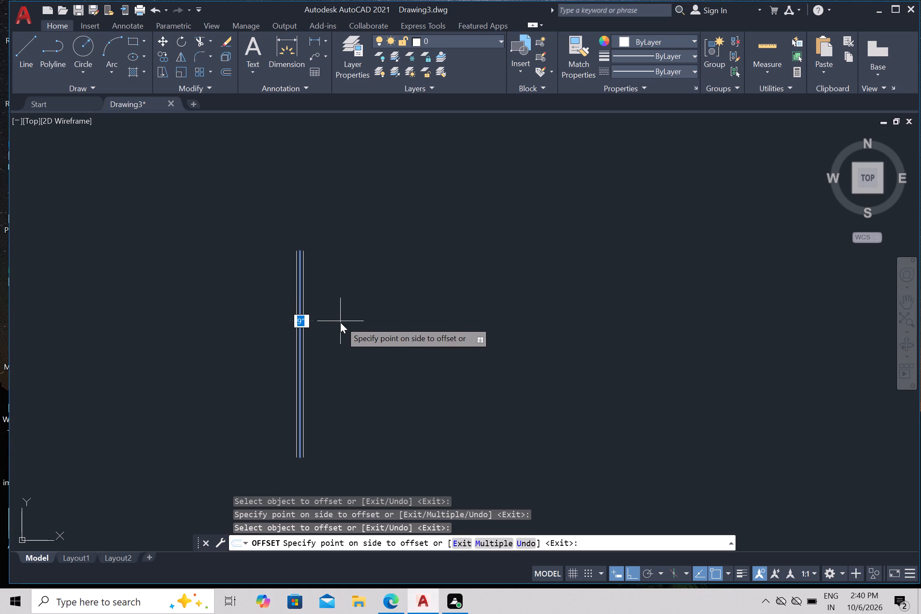
pyautogui.press('0')
pyautogui.press("'")
pyautogui.press('Return')
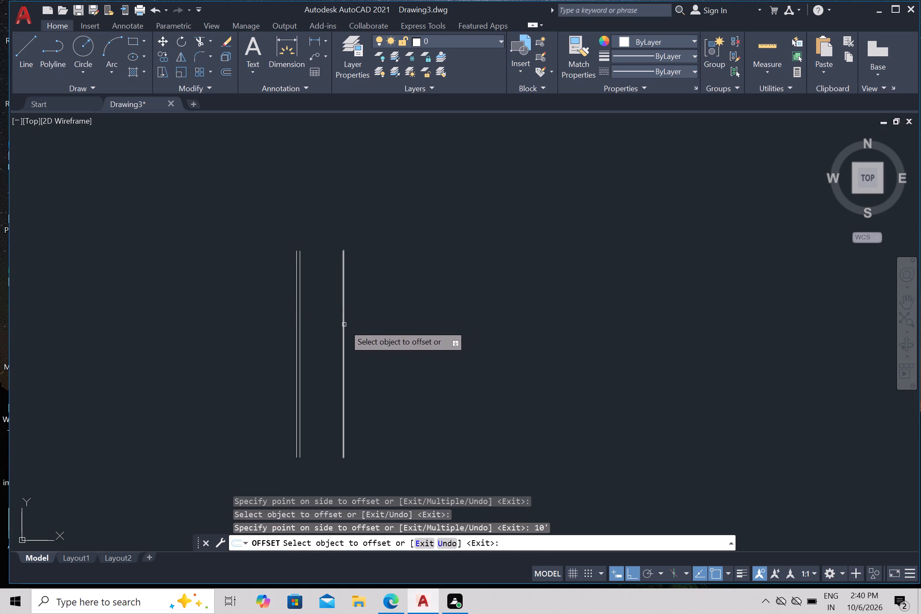
# Offset the new rightmost line 4.5" to its right to form a thinner second wall.
pyautogui.click(345, 325)
pyautogui.press('4')
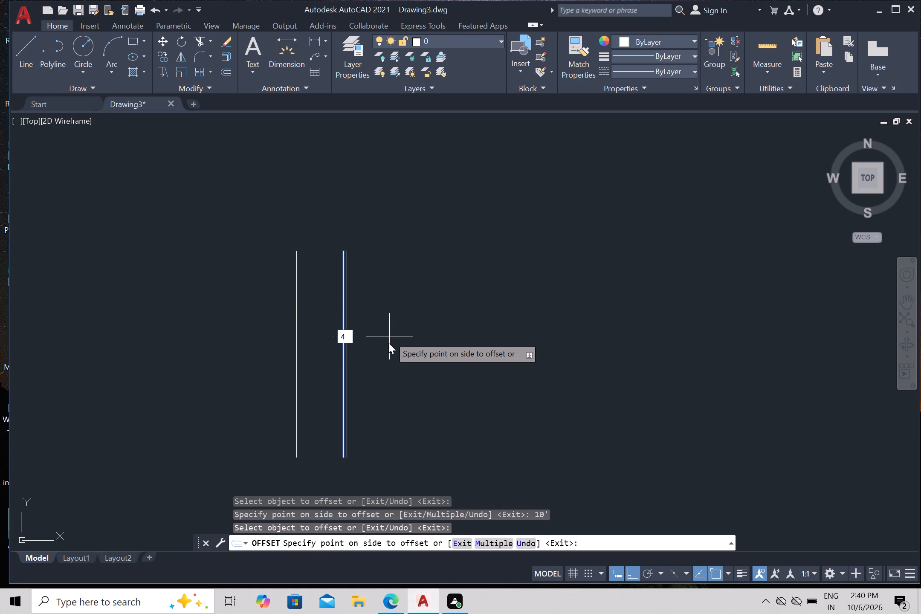
pyautogui.press('.')
pyautogui.press('5')
pyautogui.hotkey('shift', '"')
pyautogui.press('Return')
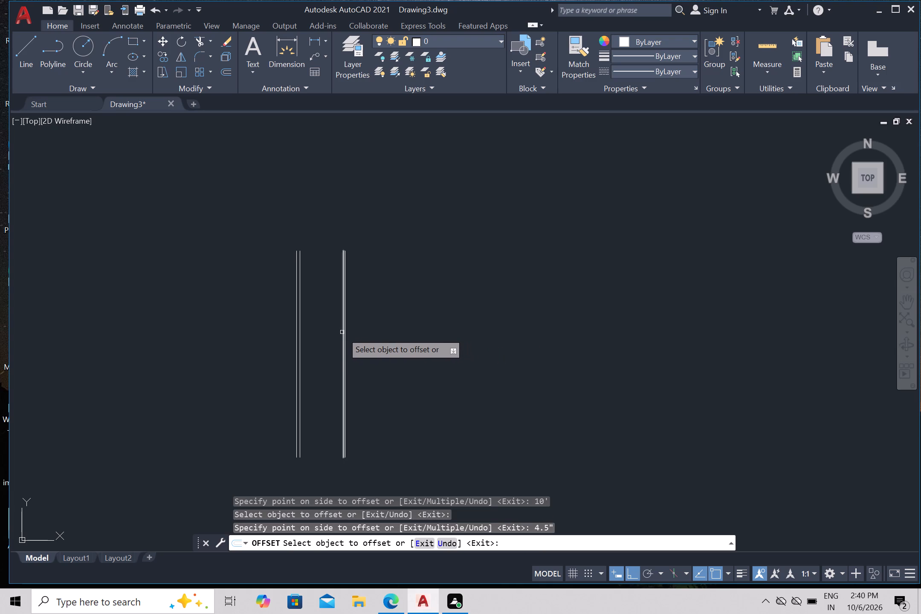
# Offset the right line of the 4.5" wall 5' to the right.
pyautogui.scroll(3, 342, 332)
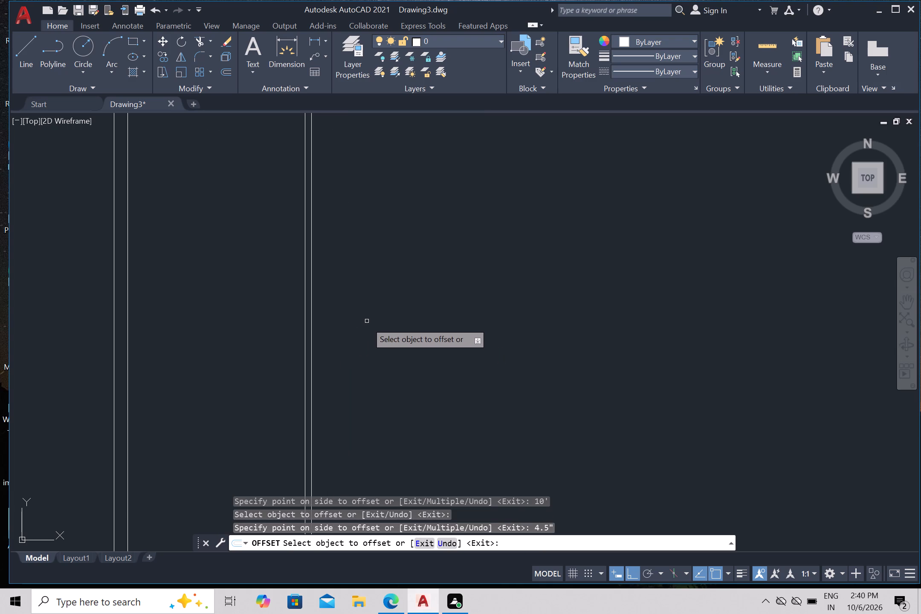
pyautogui.click(311, 279)
pyautogui.press('5')
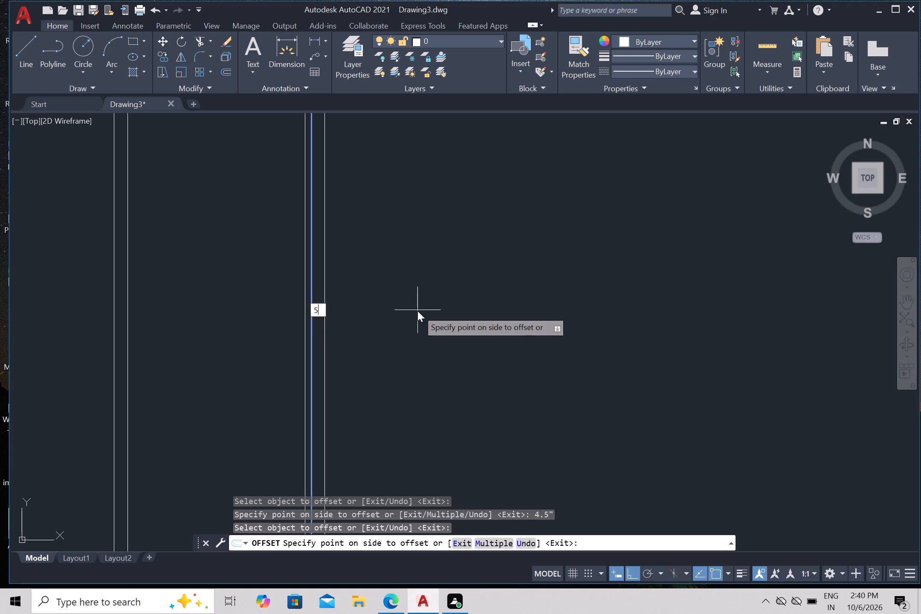
pyautogui.press("'")
pyautogui.press('Return')
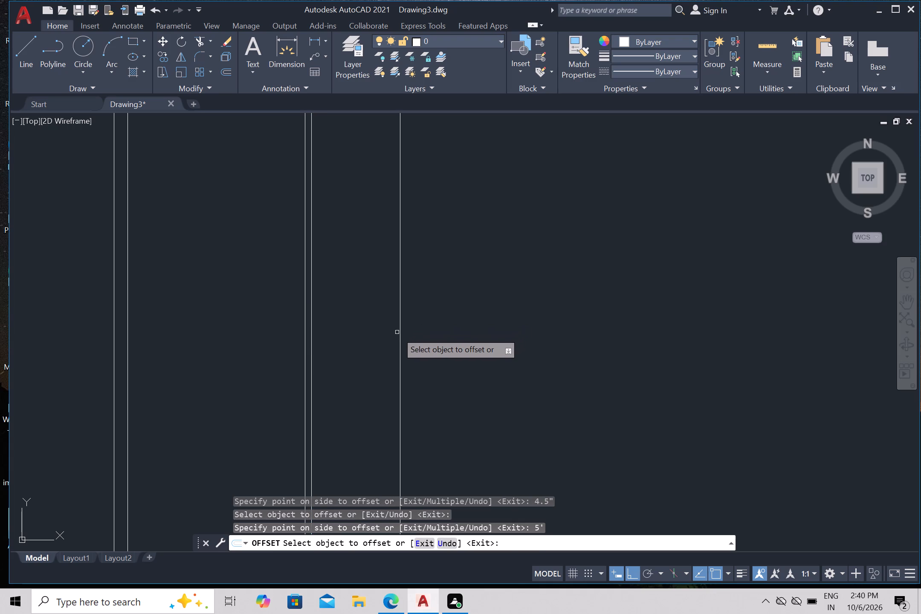
# Offset the new rightmost line 4.5" to its right to form the third wall.
pyautogui.click(400, 332)
pyautogui.press('4')
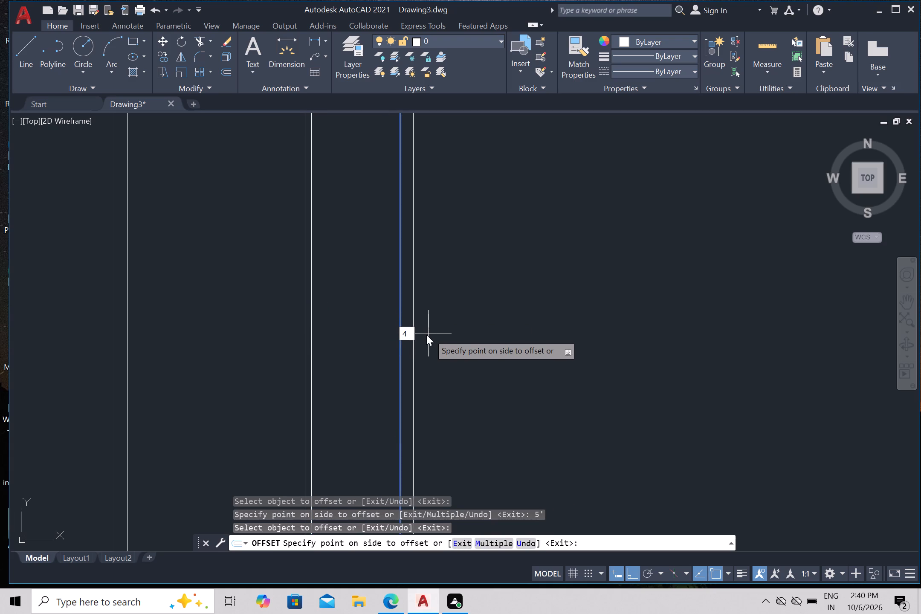
pyautogui.press('.')
pyautogui.press('5')
pyautogui.hotkey('shift', '"')
pyautogui.press('Return')
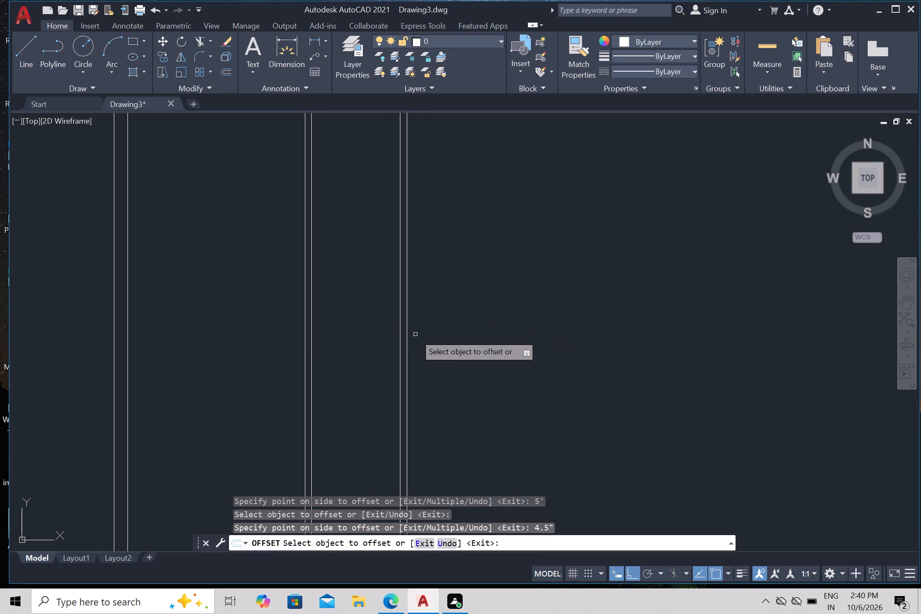
# Offset the right line of the third wall 11' to the right.
pyautogui.scroll(-2, 415, 334)
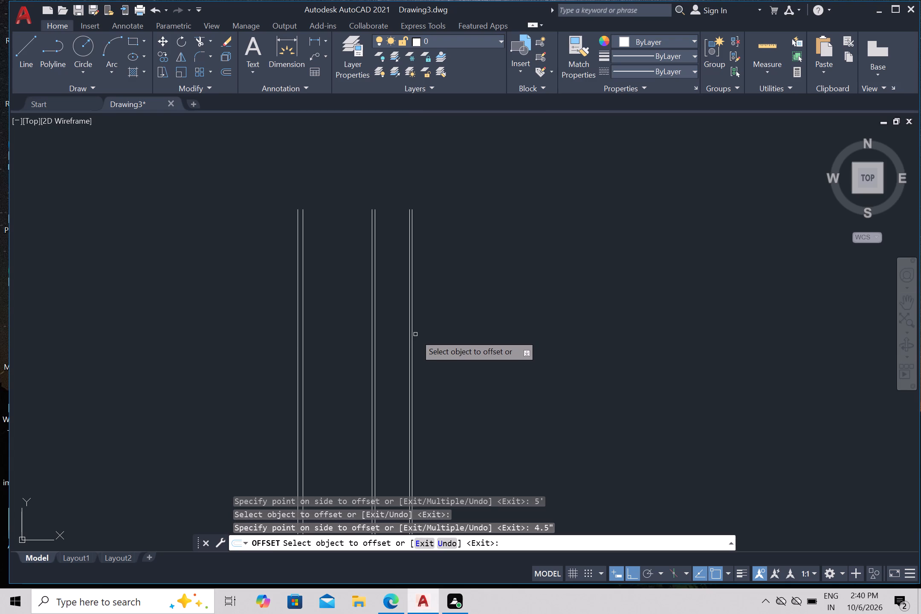
pyautogui.scroll(2, 415, 334)
pyautogui.click(406, 326)
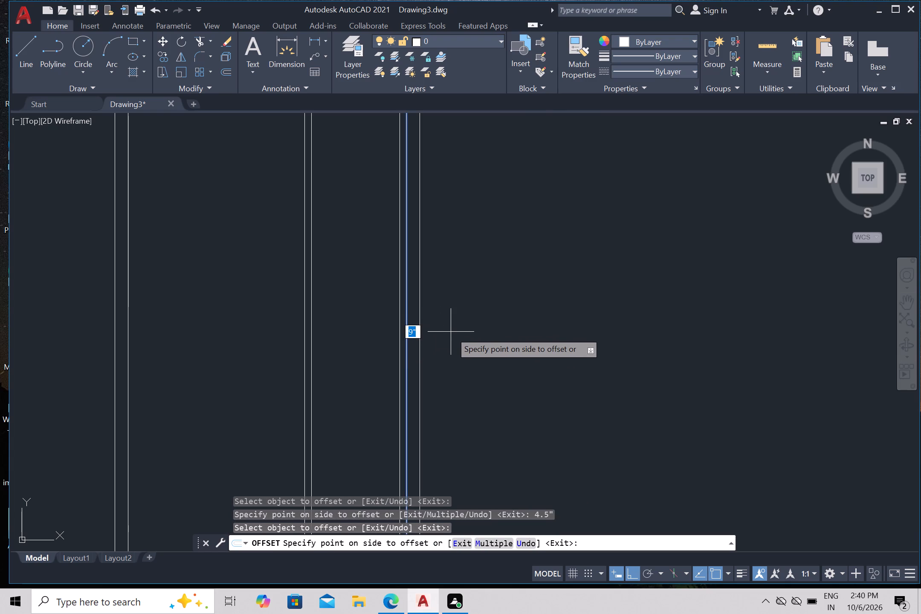
pyautogui.write('11')
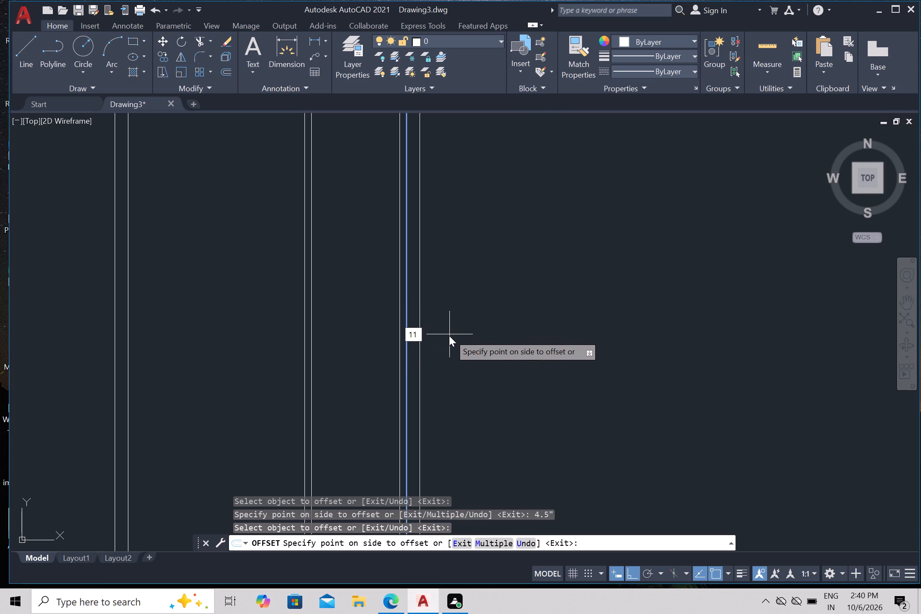
pyautogui.press("'")
pyautogui.press('Return')
# Offset the new rightmost line 9" to its right to form the fourth wall, and end the Offset command.
pyautogui.scroll(-2, 451, 334)
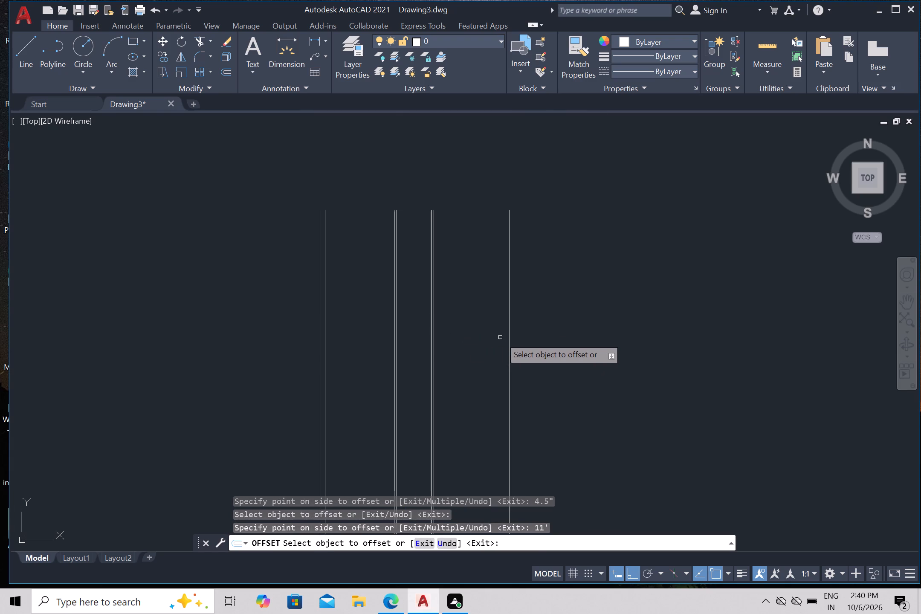
pyautogui.click(509, 322)
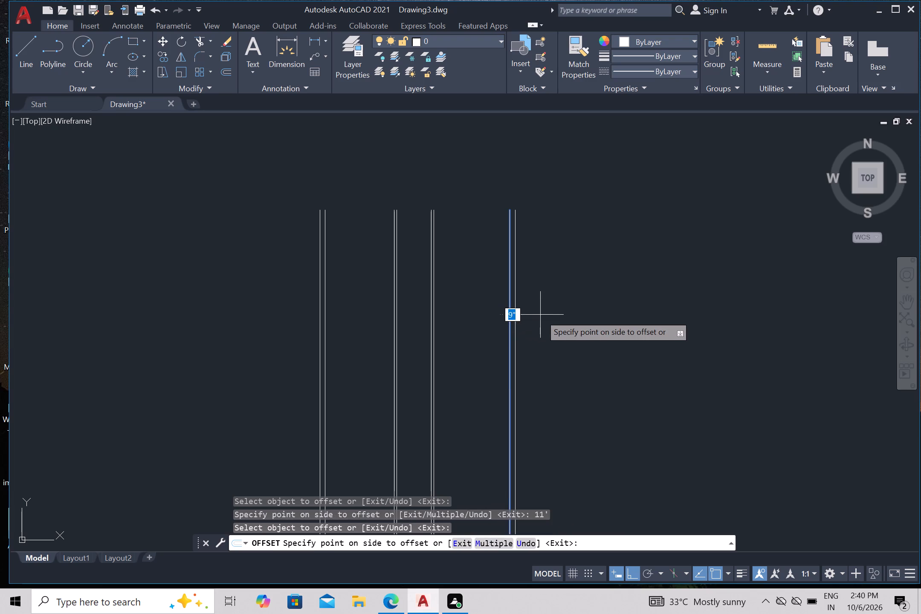
pyautogui.click(542, 318)
pyautogui.press('Escape')
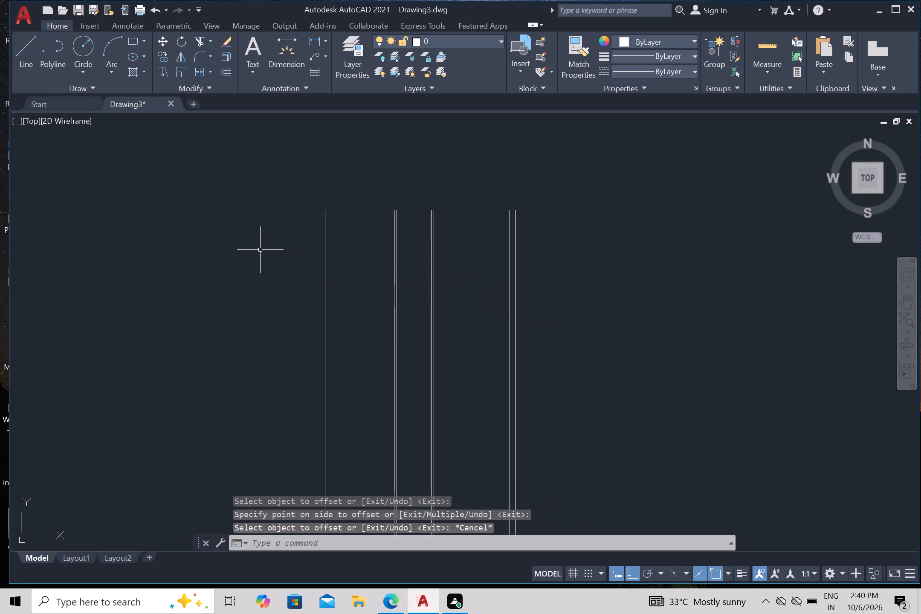
# Draw a horizontal line across the top ends of the walls, from the leftmost to the rightmost vertical line.
pyautogui.press('l')
pyautogui.press('Return')
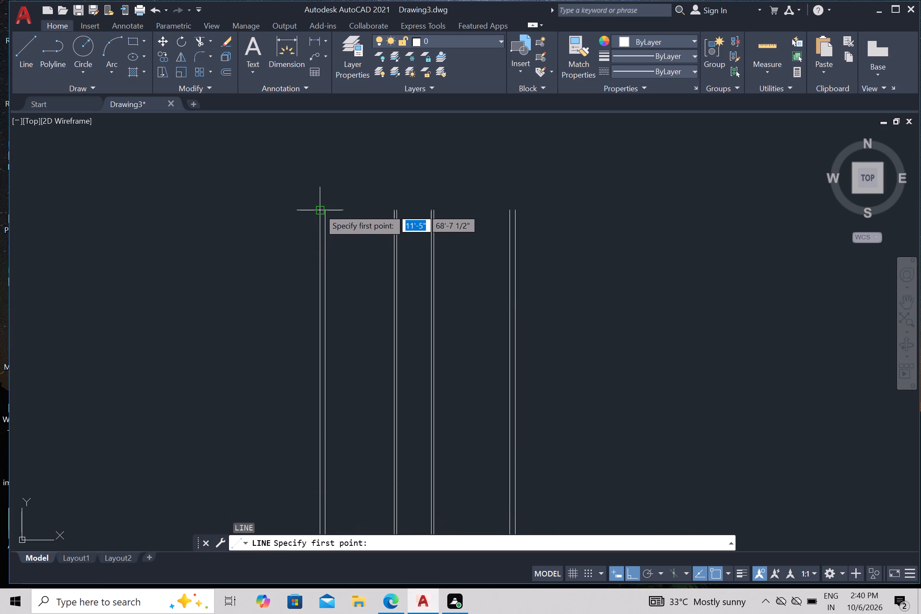
pyautogui.click(319, 208)
pyautogui.click(517, 215)
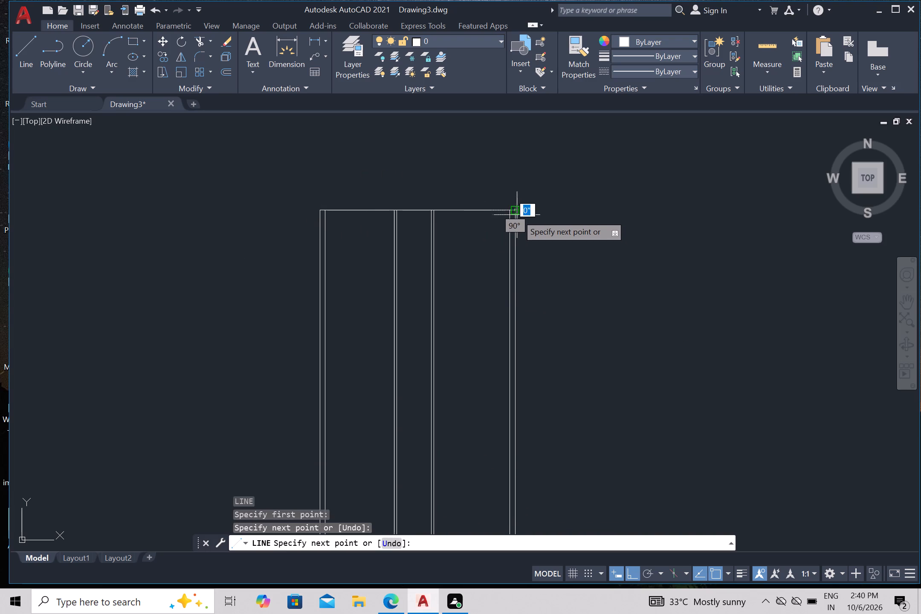
pyautogui.press('Escape')
# Offset the top horizontal line 9" downward to form the top wall.
pyautogui.press('o')
pyautogui.press('Return')
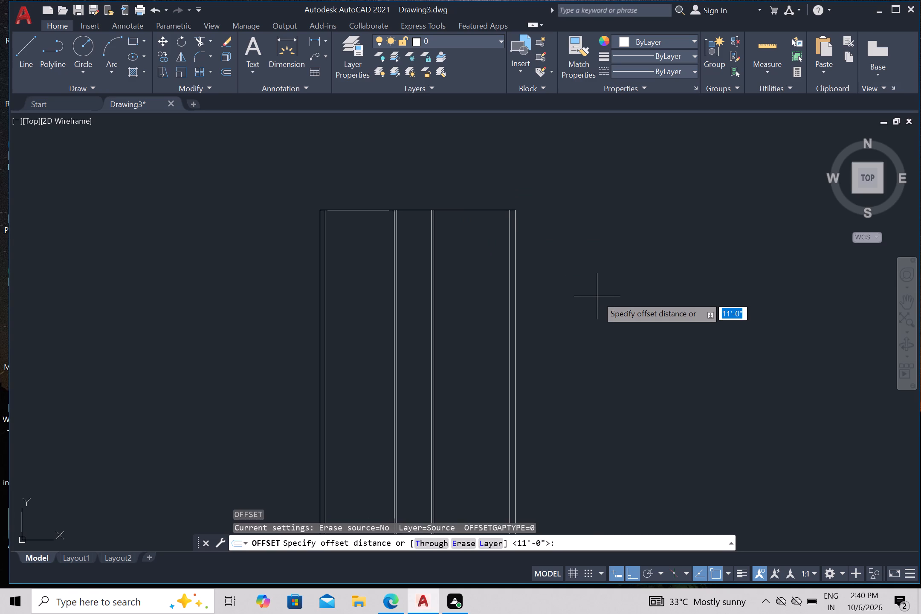
pyautogui.write('9"')
pyautogui.press('Return')
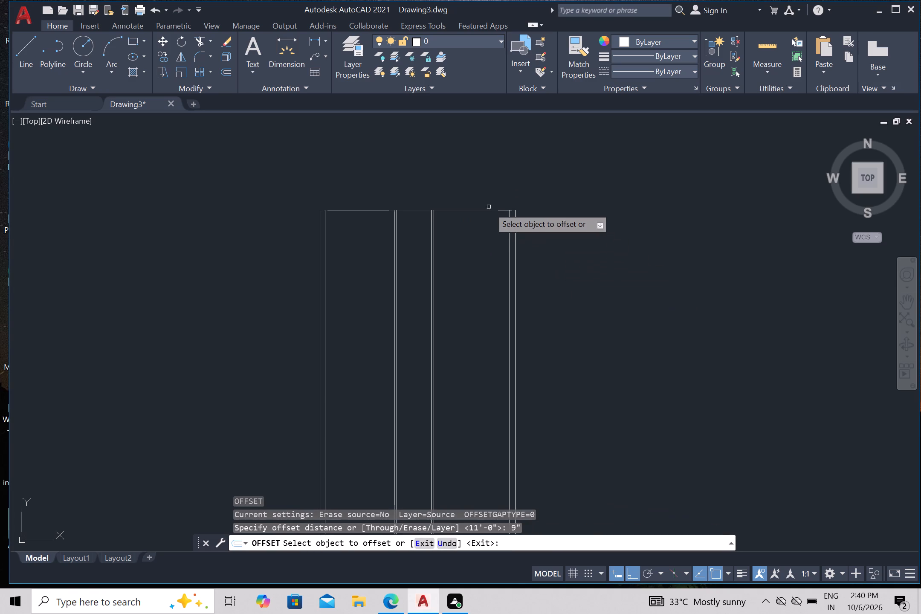
pyautogui.click(482, 212)
pyautogui.moveTo(475, 275); pyautogui.dragTo(475, 298)
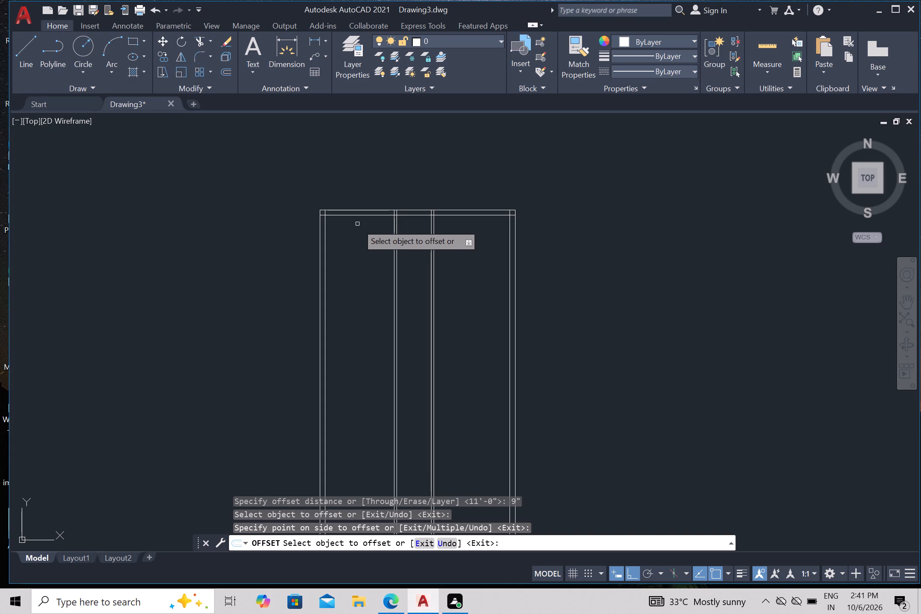
# Offset the inner line of the top wall 8' downward.
pyautogui.scroll(1, 356, 219)
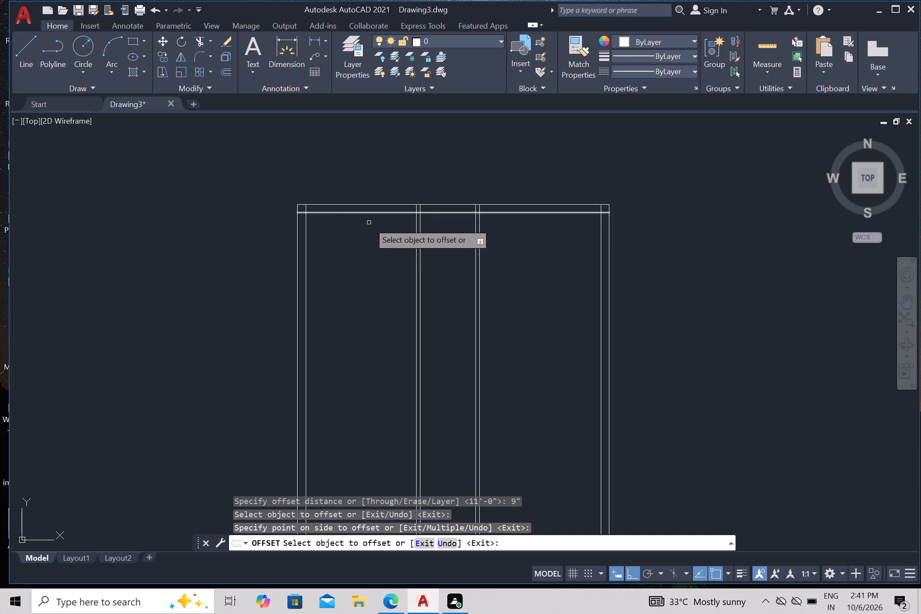
pyautogui.click(374, 214)
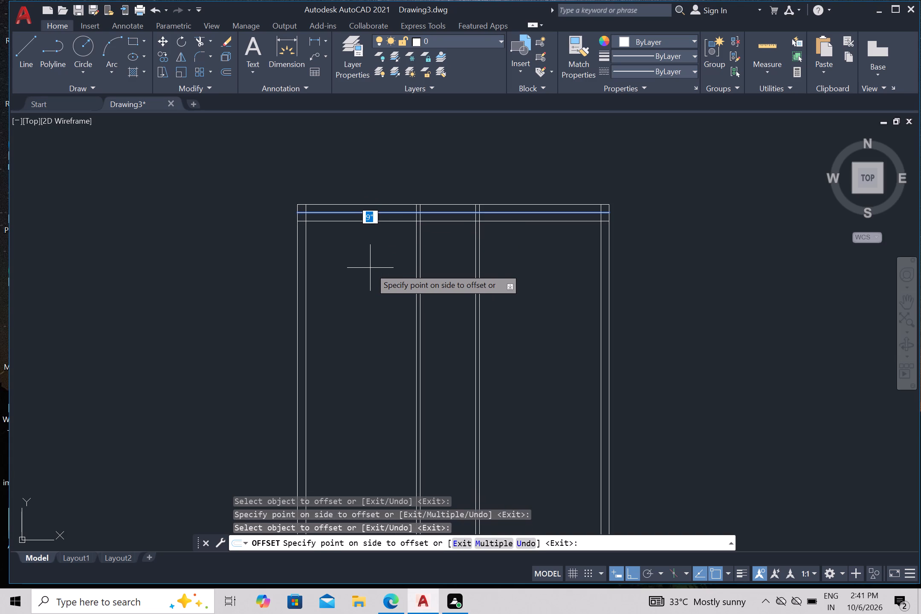
pyautogui.write("8'")
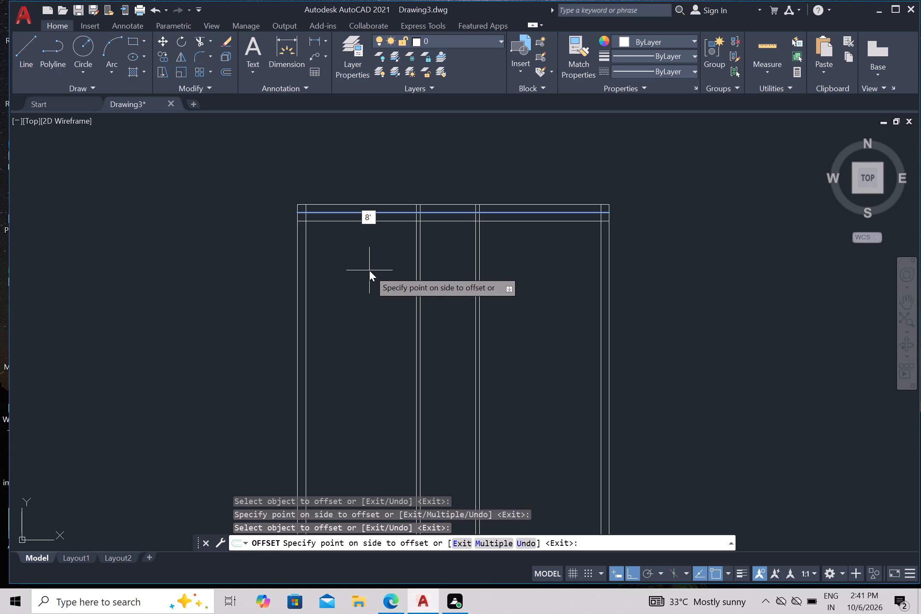
pyautogui.press('Return')
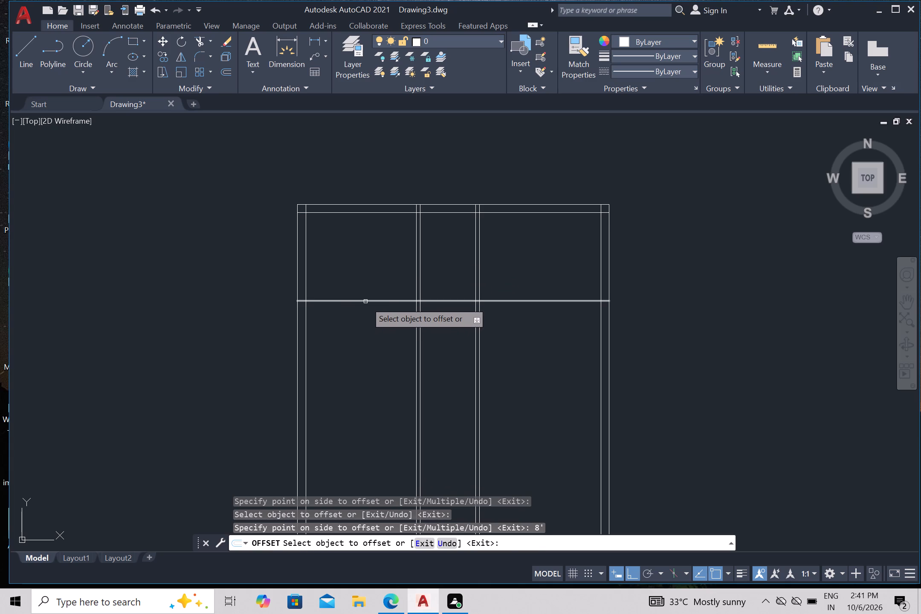
# Offset the new horizontal line 4.5" downward to form a cross wall, and end the Offset command.
pyautogui.click(365, 301)
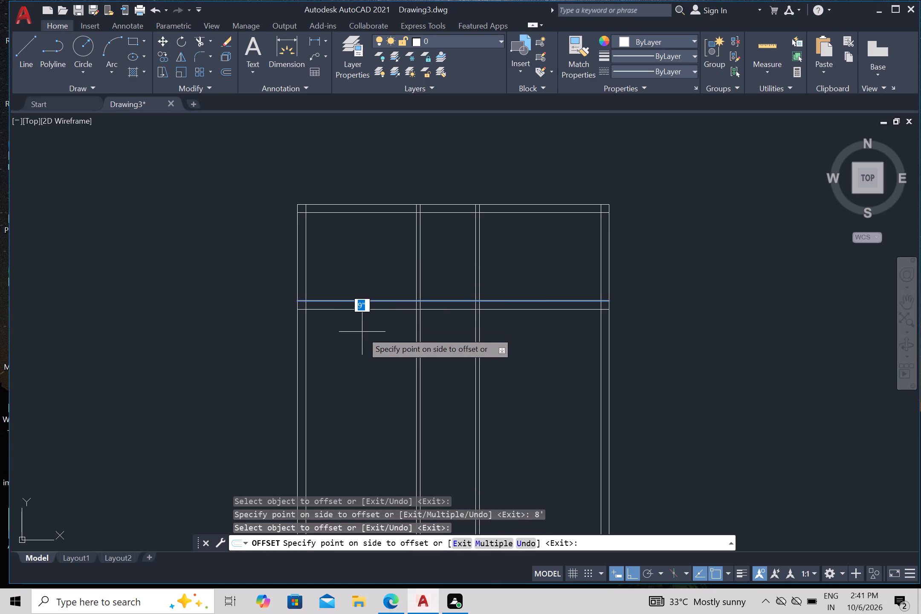
pyautogui.write('4.5')
pyautogui.hotkey('shift', '"')
pyautogui.press('Return')
pyautogui.scroll(-2, 361, 324)
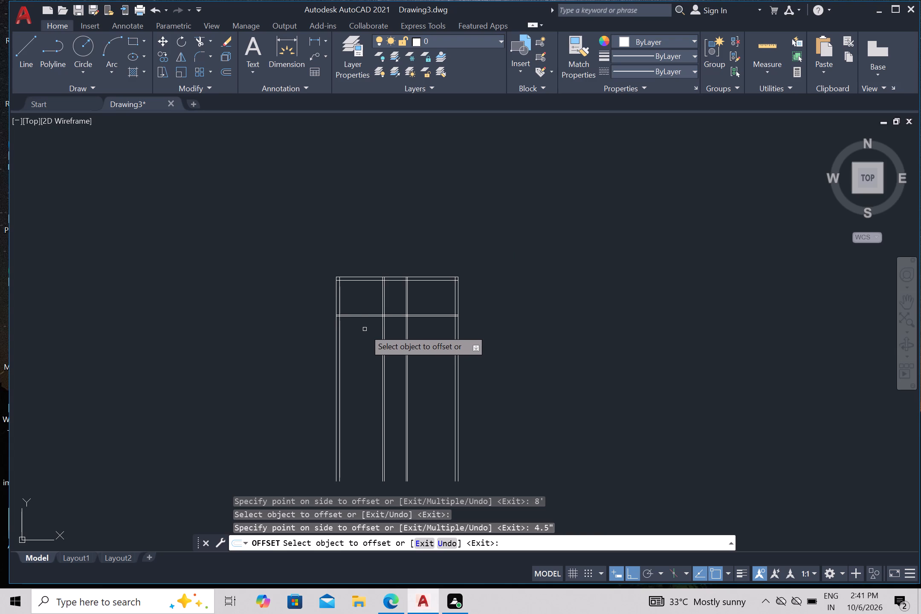
pyautogui.scroll(2, 369, 318)
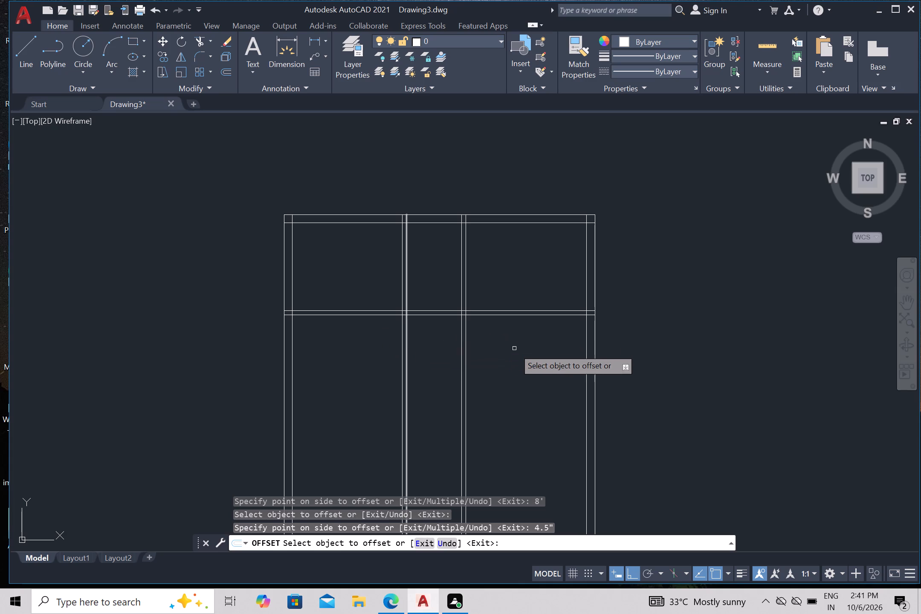
pyautogui.press('Escape')
# Trim away both cross-wall lines in the right bay, between the third and fourth vertical walls.
pyautogui.press('t')
pyautogui.press('r')
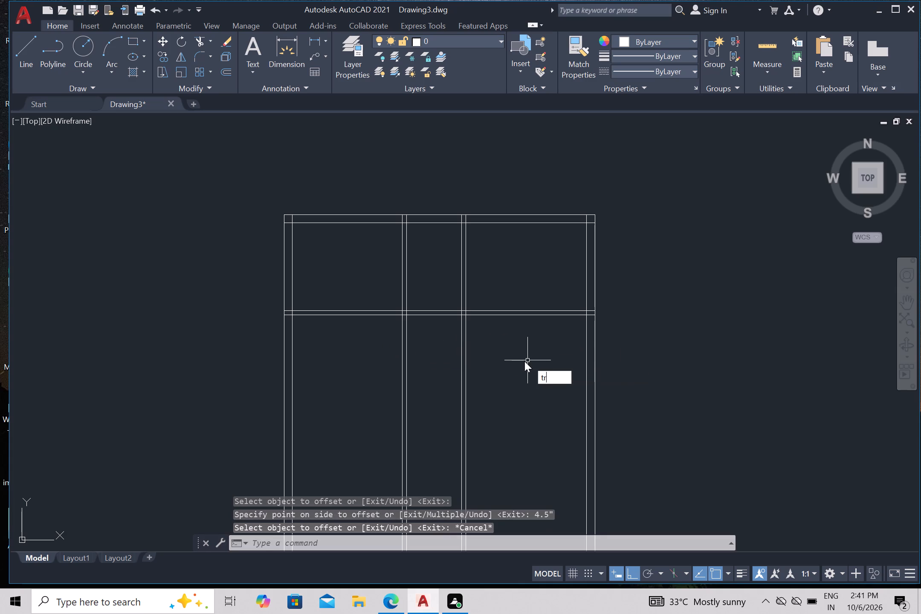
pyautogui.press('Return')
pyautogui.moveTo(506, 338); pyautogui.dragTo(506, 334)
pyautogui.moveTo(503, 295); pyautogui.dragTo(501, 301)
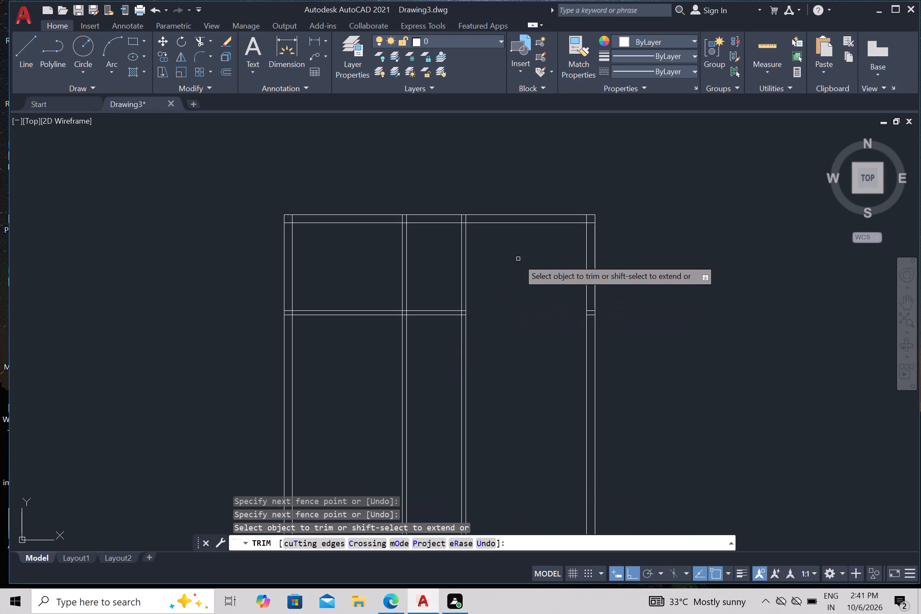
# Trim the top wall's inner line where it passes through the third and fourth vertical walls.
pyautogui.scroll(2, 450, 218)
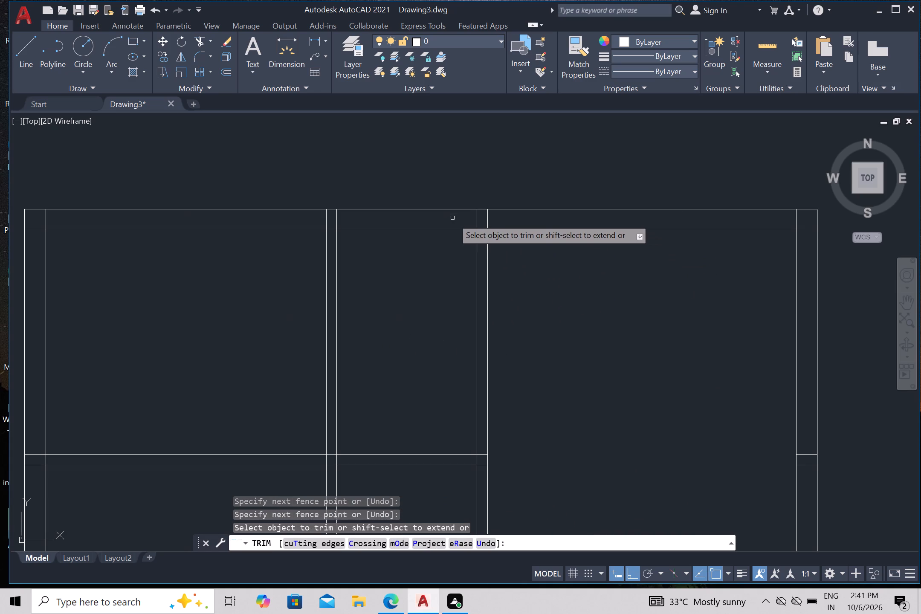
pyautogui.click(481, 232)
pyautogui.scroll(-2, 509, 262)
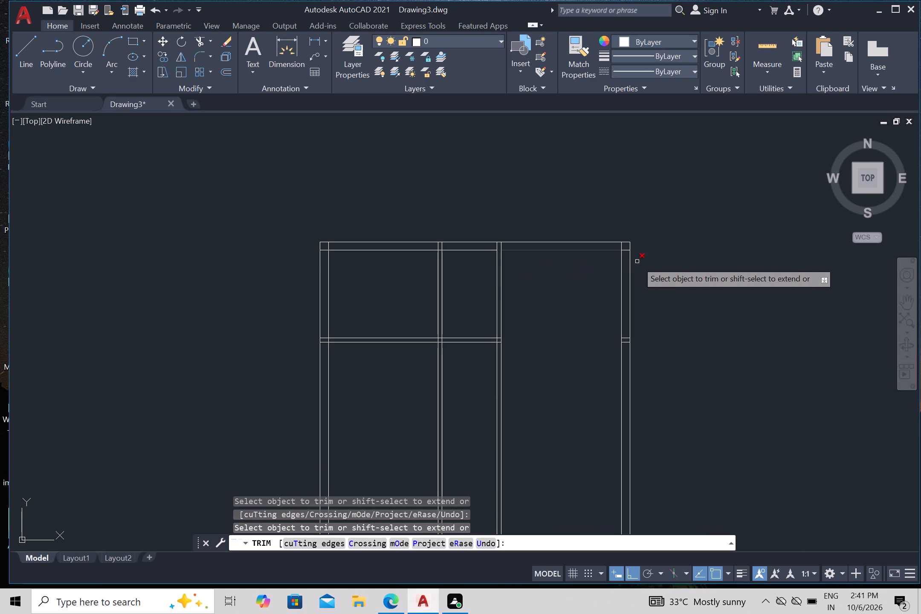
pyautogui.scroll(2, 634, 249)
pyautogui.click(615, 256)
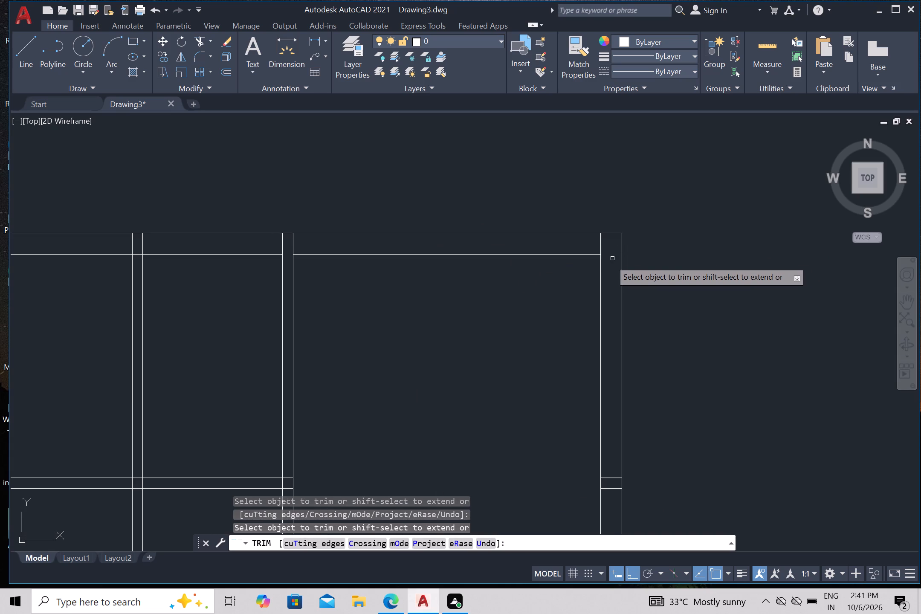
pyautogui.scroll(-2, 515, 319)
pyautogui.press('Escape')
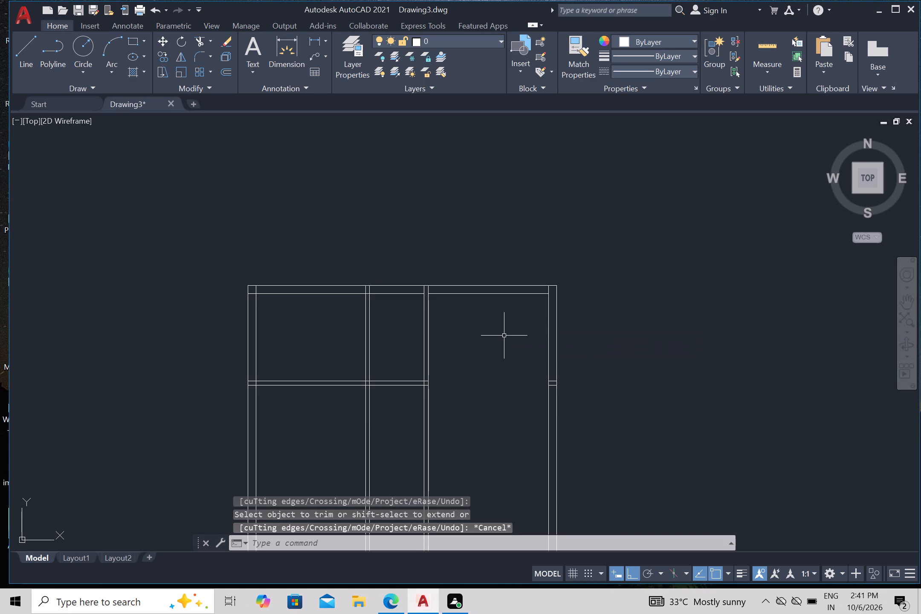
# Offset the top wall's inner line in the right bay 11' downward.
pyautogui.press('o')
pyautogui.press('Return')
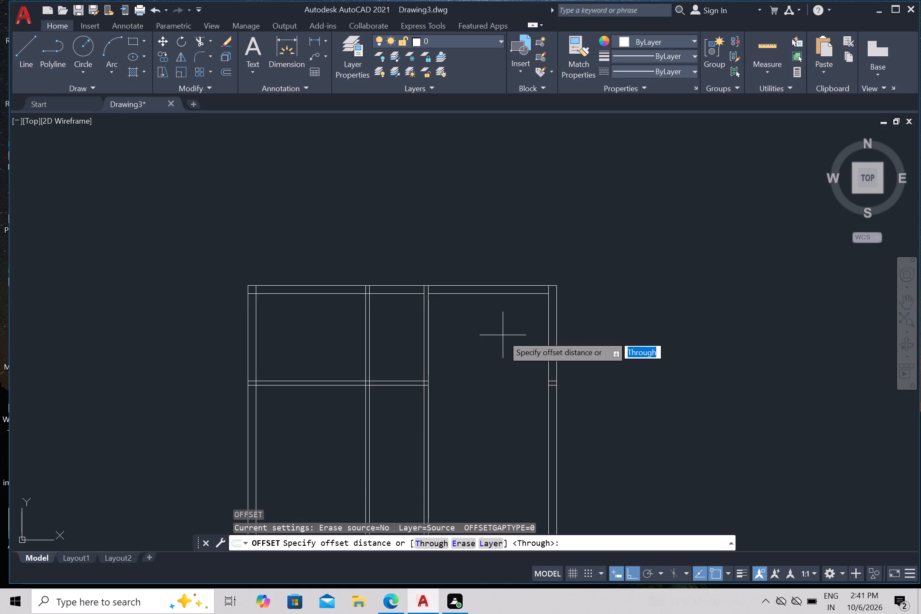
pyautogui.write('11')
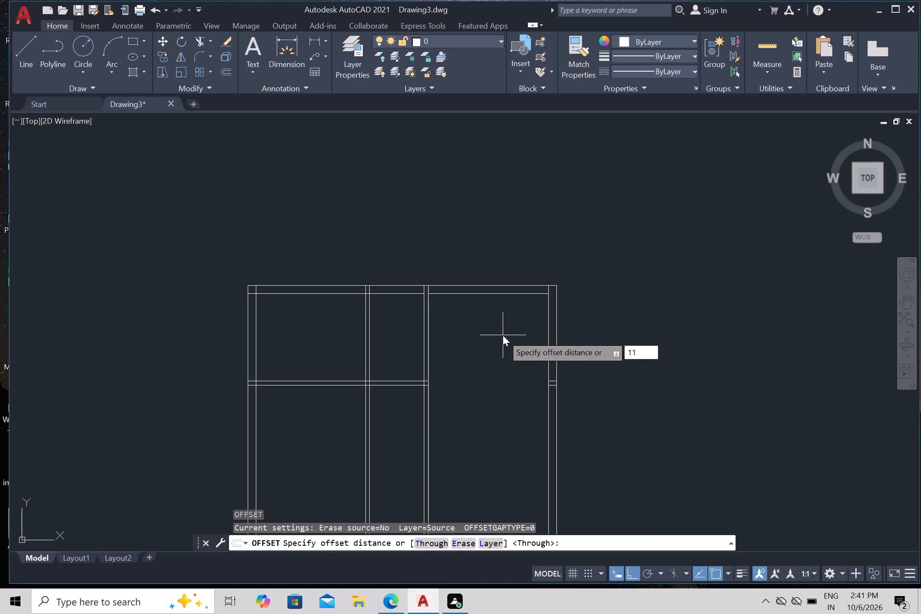
pyautogui.press("'")
pyautogui.press('Return')
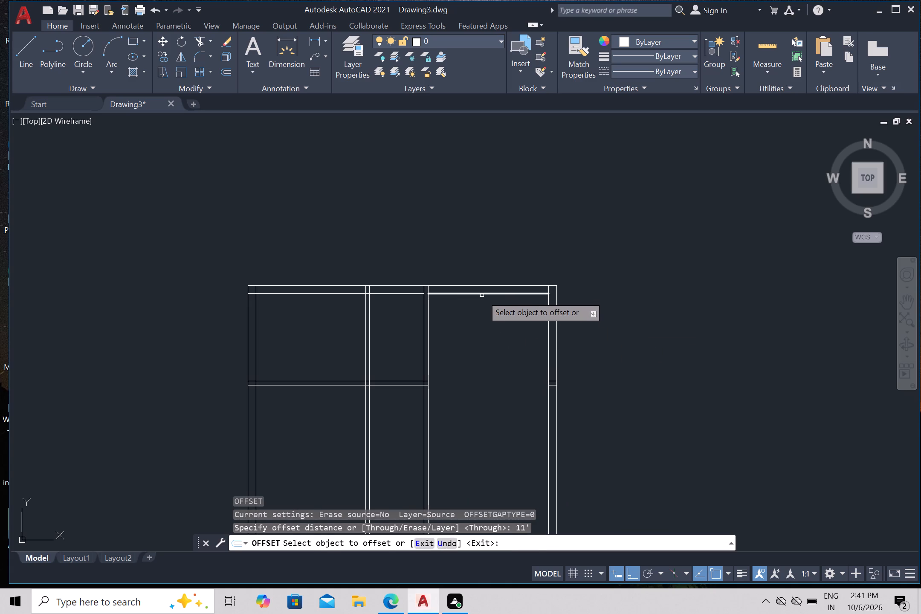
pyautogui.click(482, 295)
pyautogui.moveTo(507, 434); pyautogui.dragTo(509, 441)
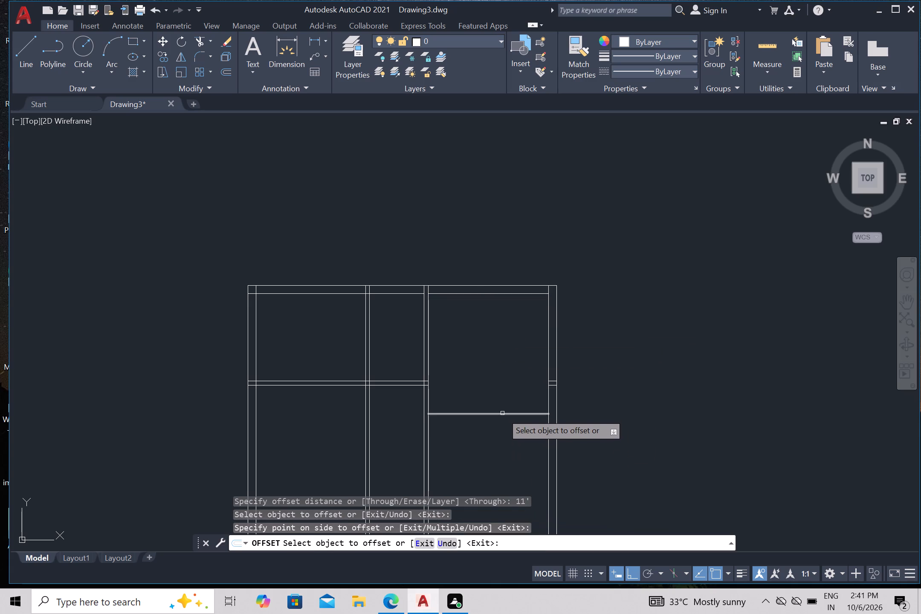
# Offset the new right-bay line 4.5" downward to form its cross wall, and end the Offset command.
pyautogui.click(502, 413)
pyautogui.write('4.5')
pyautogui.hotkey('shift', '"')
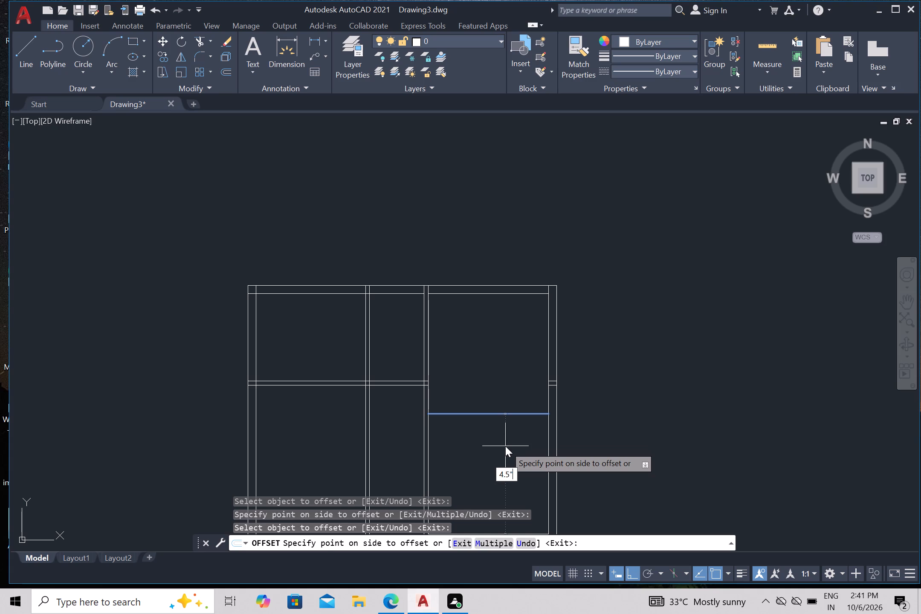
pyautogui.press('Return')
pyautogui.scroll(-2, 506, 439)
pyautogui.moveTo(496, 449); pyautogui.dragTo(533, 246, button='middle')
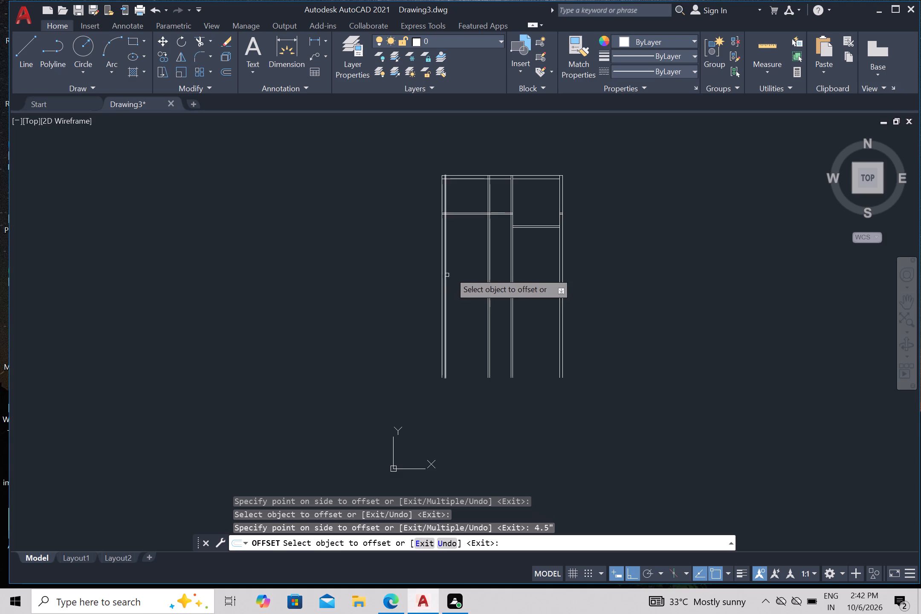
pyautogui.scroll(2, 484, 223)
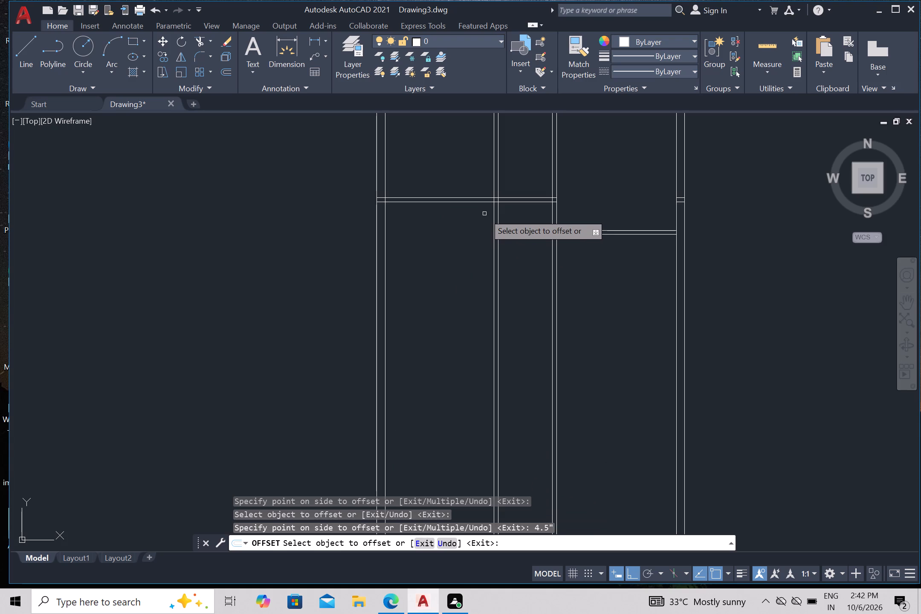
pyautogui.moveTo(482, 224); pyautogui.dragTo(487, 264, button='middle')
pyautogui.scroll(1, 488, 262)
pyautogui.press('Escape')
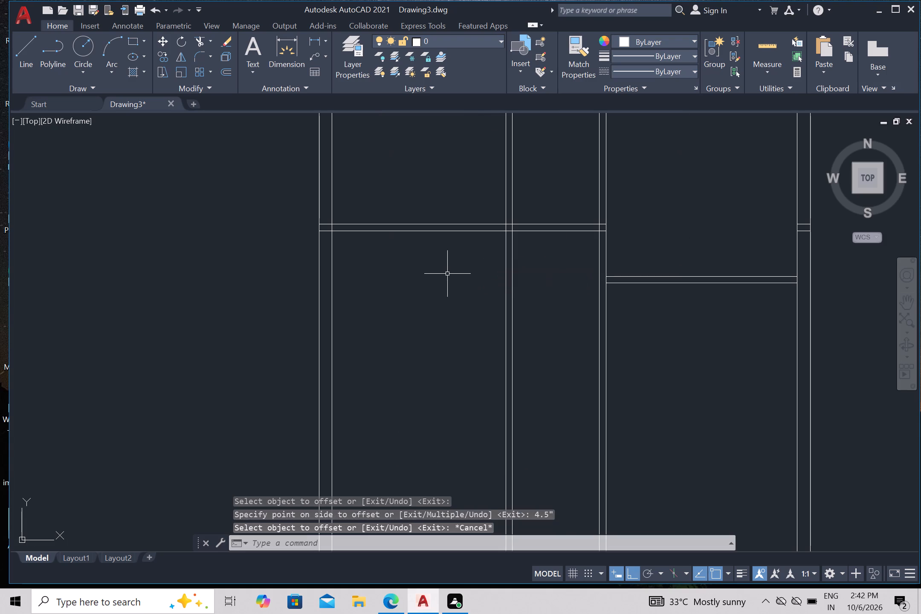
# Trim the left cross wall's two lines where they pass through the left 9" wall and the second vertical wall.
pyautogui.press('t')
pyautogui.press('r')
pyautogui.press('Return')
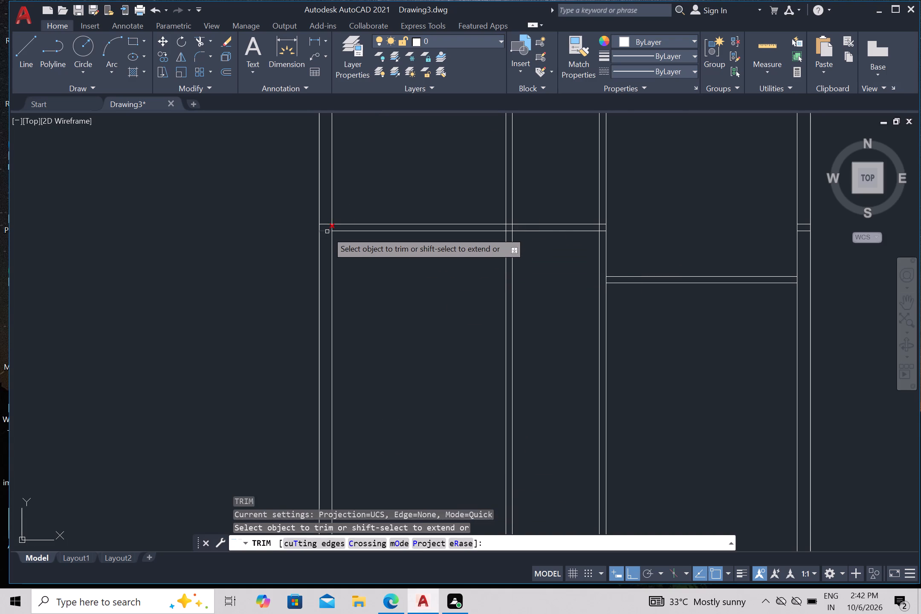
pyautogui.click(327, 237)
pyautogui.click(327, 221)
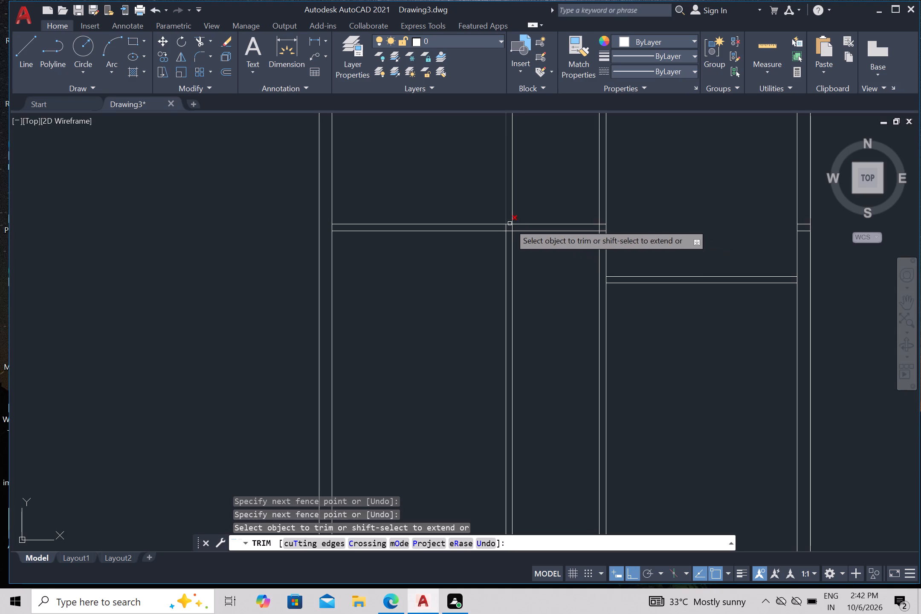
pyautogui.scroll(3, 517, 227)
pyautogui.click(486, 251)
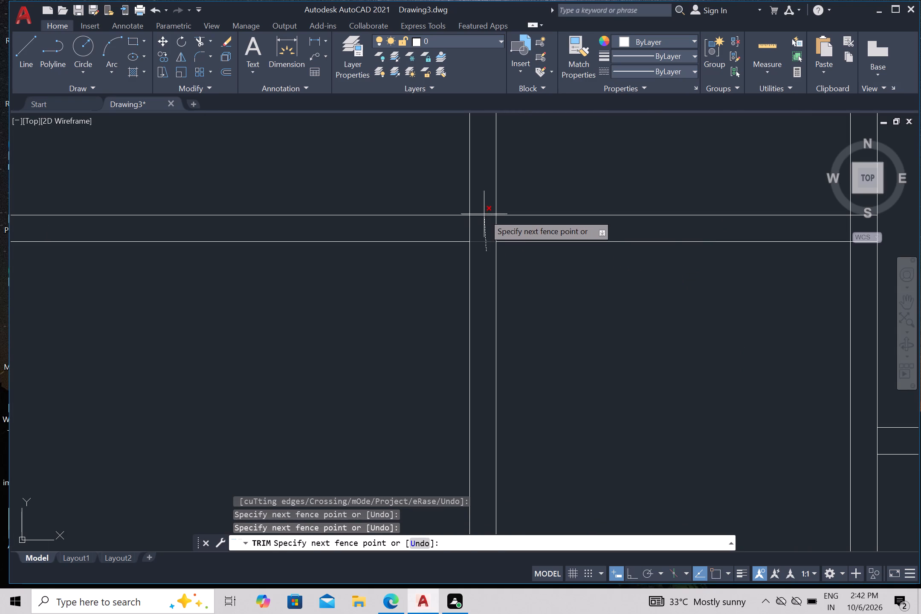
pyautogui.click(484, 213)
pyautogui.scroll(-3, 485, 223)
pyautogui.press('Escape')
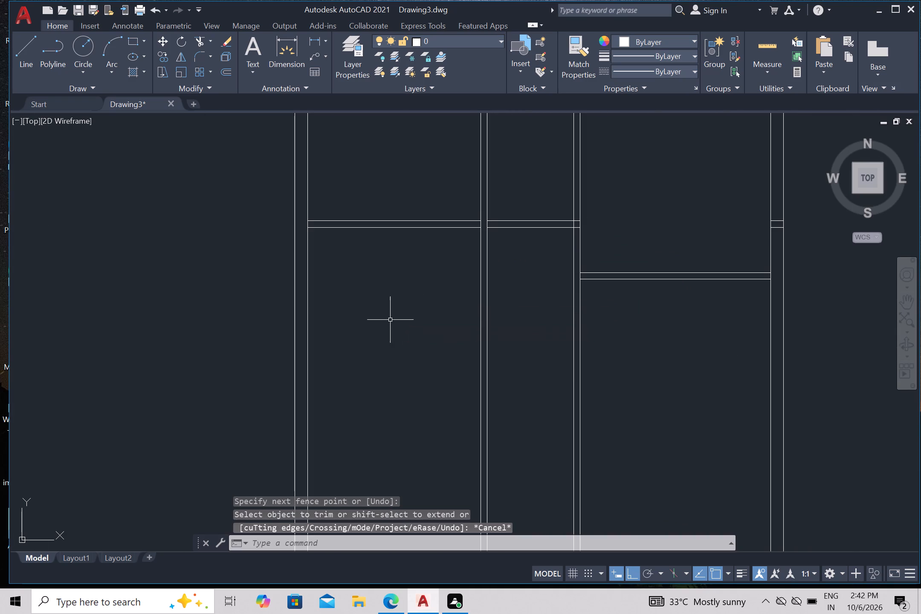
# Offset the lower line of the left bay's cross wall 11' downward.
pyautogui.press('o')
pyautogui.press('Return')
pyautogui.write("11'")
pyautogui.press('Return')
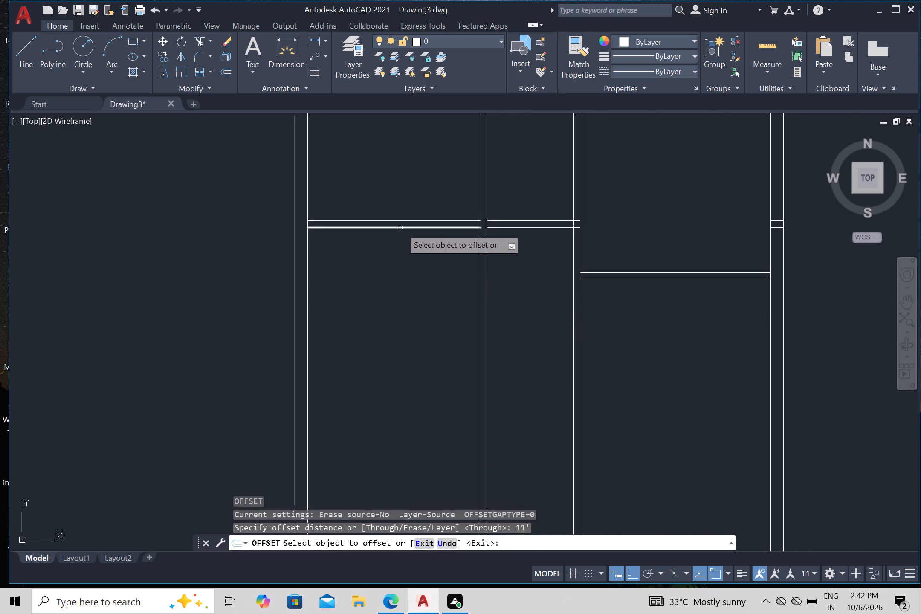
pyautogui.click(400, 228)
pyautogui.moveTo(382, 357); pyautogui.dragTo(384, 364)
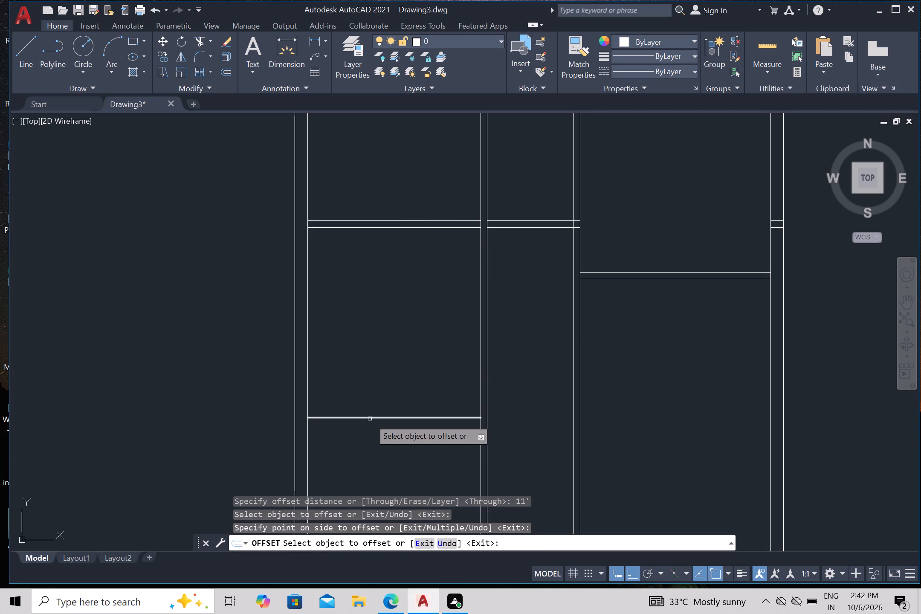
# Offset the new left-bay line 4.5" downward to form a second cross wall.
pyautogui.click(370, 419)
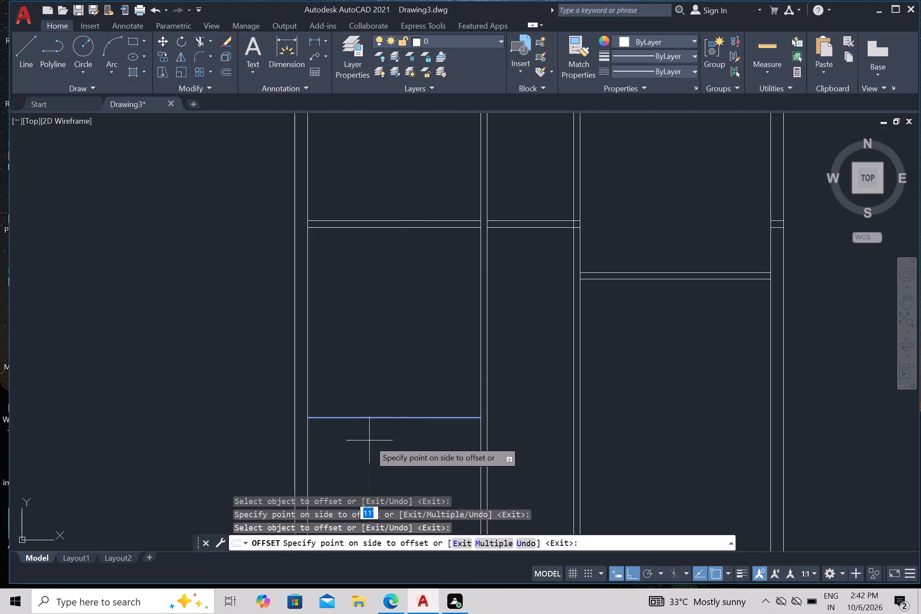
pyautogui.press('4')
pyautogui.press('.')
pyautogui.write('5"')
pyautogui.press('Return')
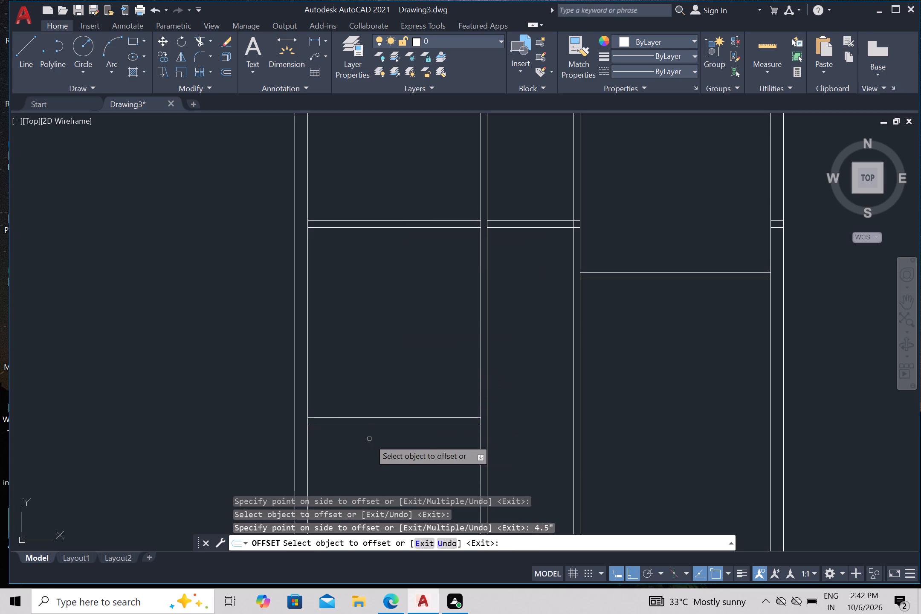
# Offset the lower line of the left bay's second cross wall 4' downward, and offset that copy 4.5" to form a third cross wall.
pyautogui.scroll(-2, 378, 423)
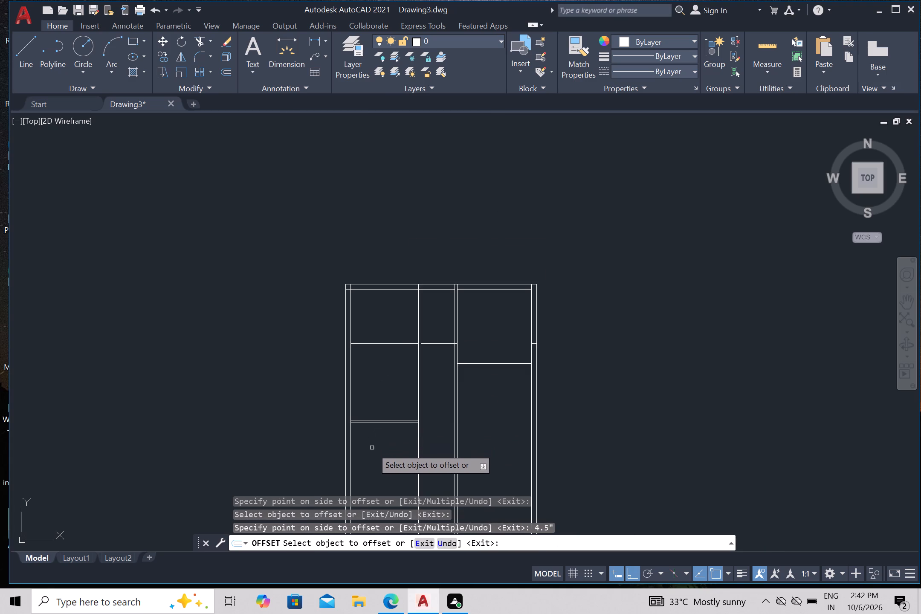
pyautogui.moveTo(369, 443); pyautogui.dragTo(426, 298, button='middle')
pyautogui.middleClick(426, 298)
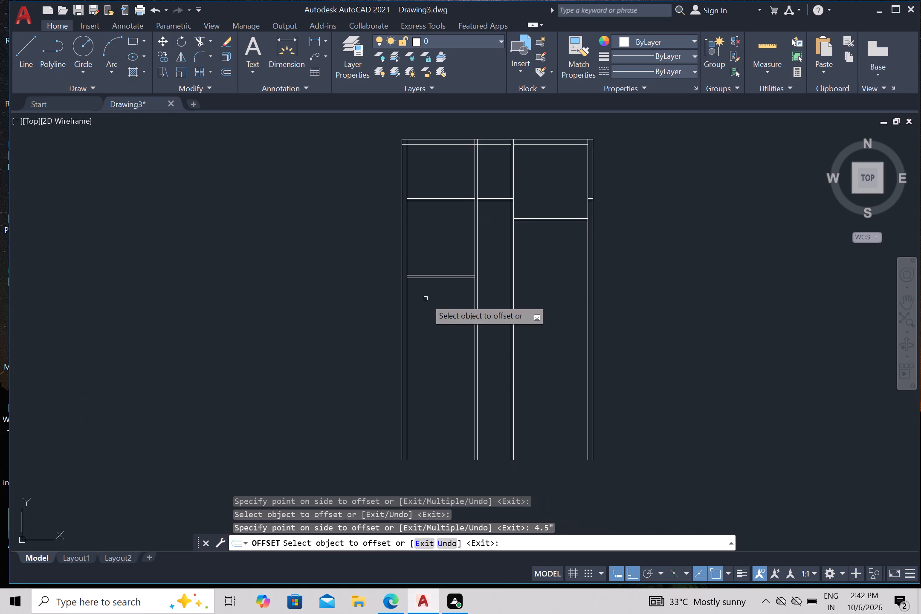
pyautogui.scroll(1, 427, 291)
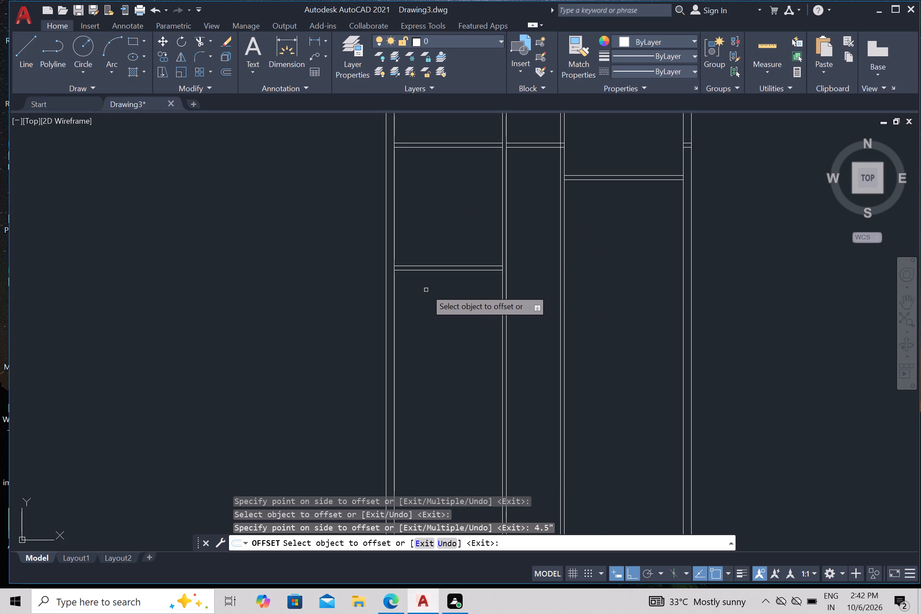
pyautogui.click(429, 271)
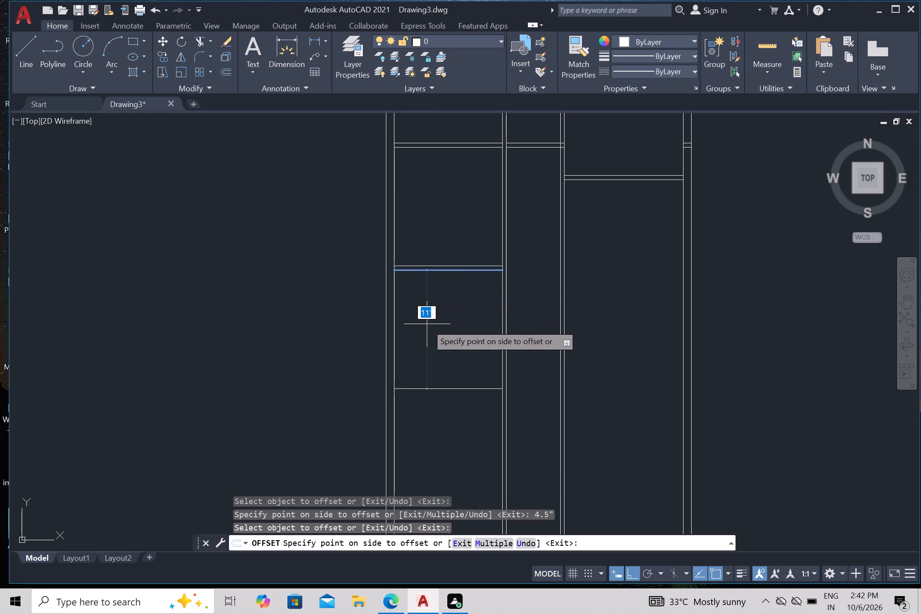
pyautogui.press('4')
pyautogui.press("'")
pyautogui.press('Return')
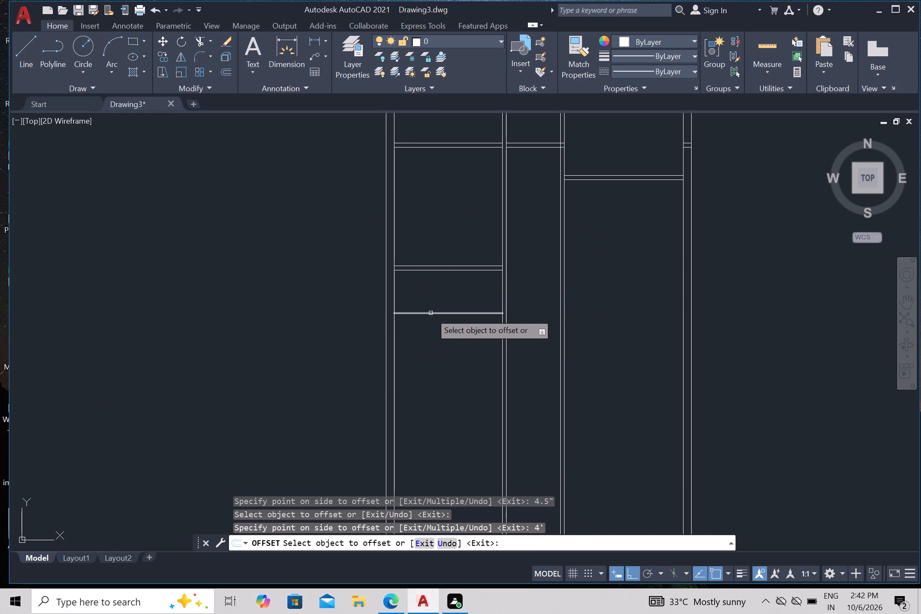
pyautogui.click(429, 314)
pyautogui.write('4.')
pyautogui.write('5"')
pyautogui.press('Return')
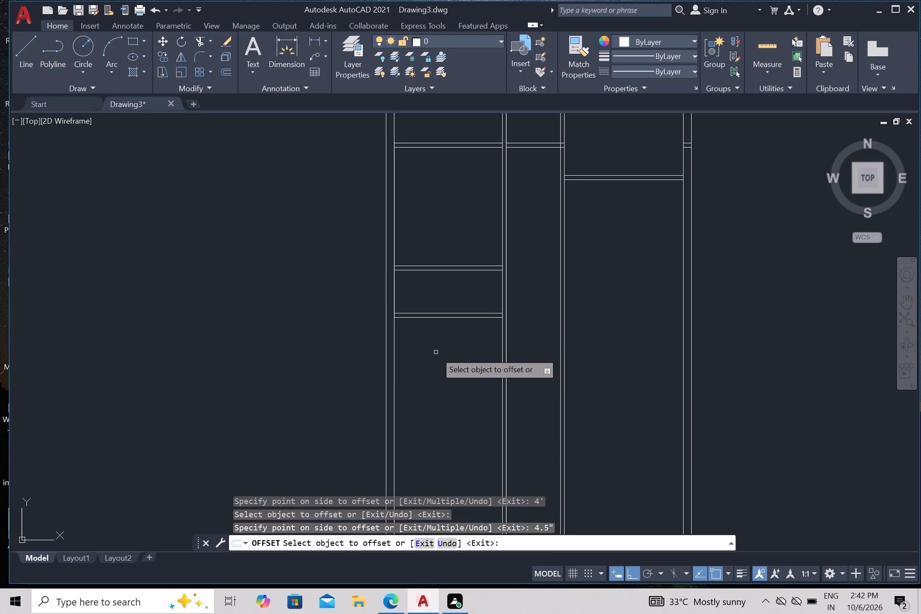
# Offset the third cross wall's lower line 12' downward, and offset that copy 4.5" to form a fourth cross wall in the left bay.
pyautogui.click(444, 319)
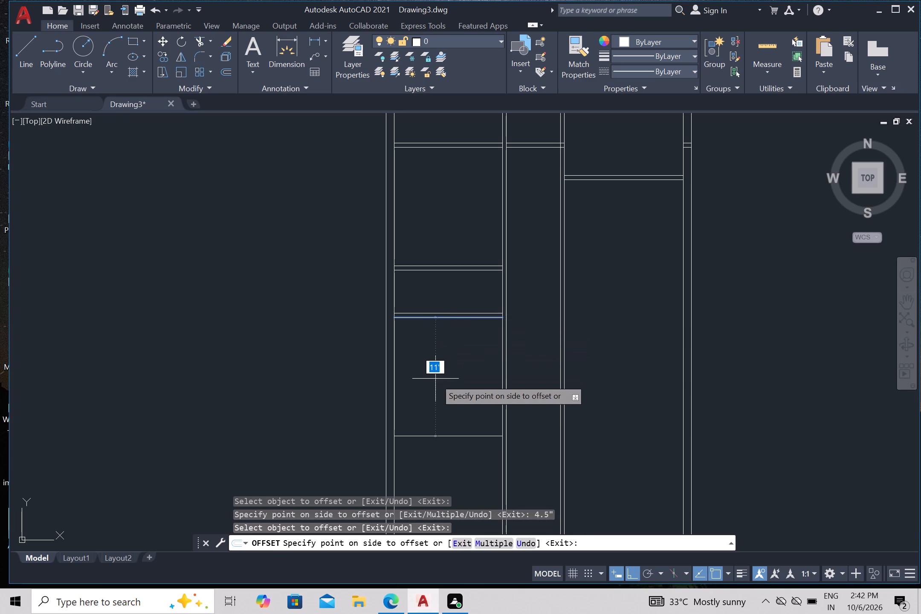
pyautogui.press('1')
pyautogui.write("2'")
pyautogui.press('Return')
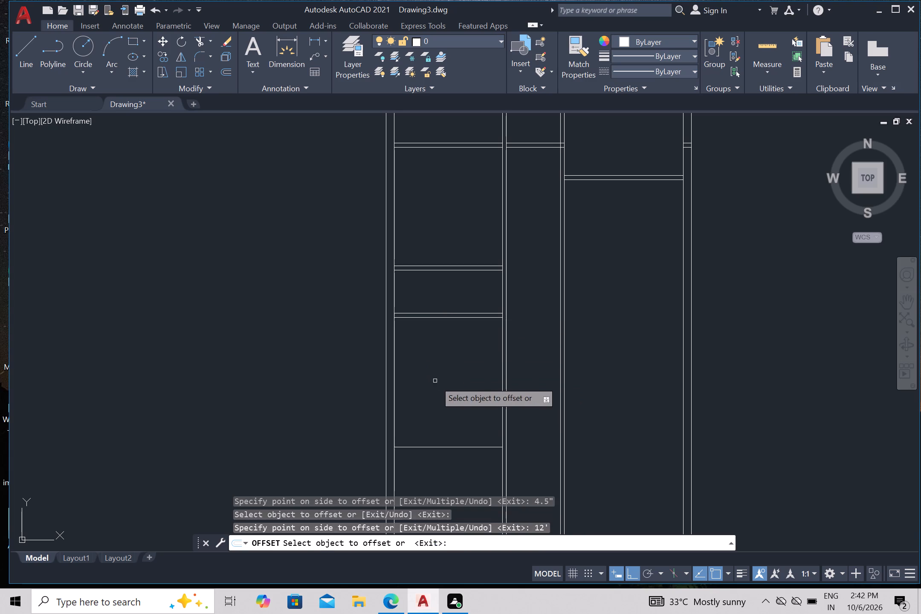
pyautogui.moveTo(431, 461); pyautogui.dragTo(437, 323, button='middle')
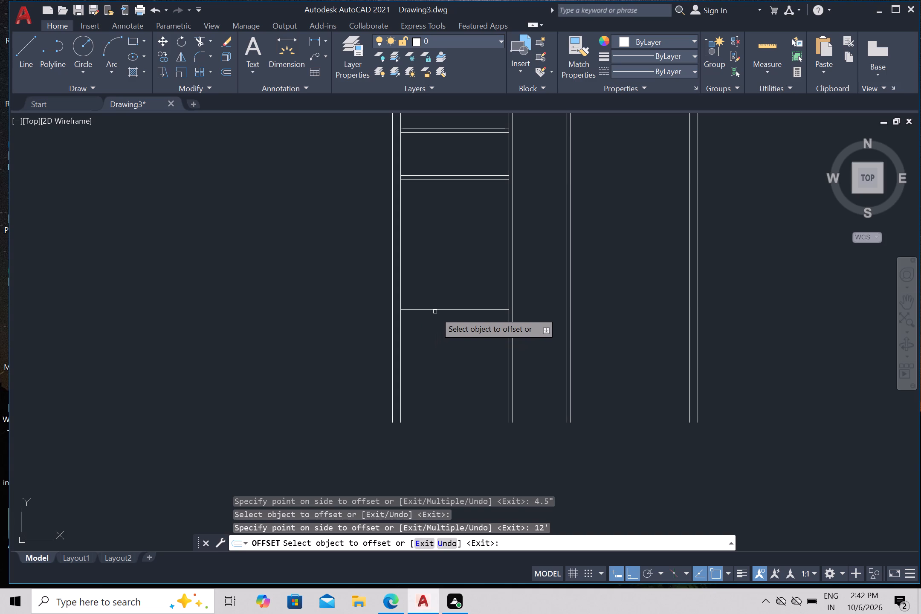
pyautogui.click(436, 310)
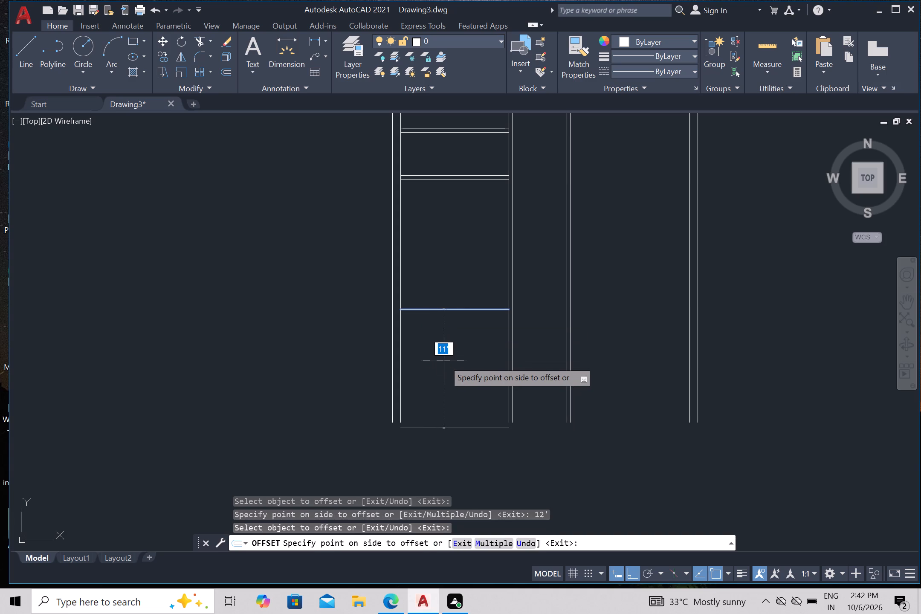
pyautogui.press('4')
pyautogui.press('.')
pyautogui.write('5"')
pyautogui.press('Return')
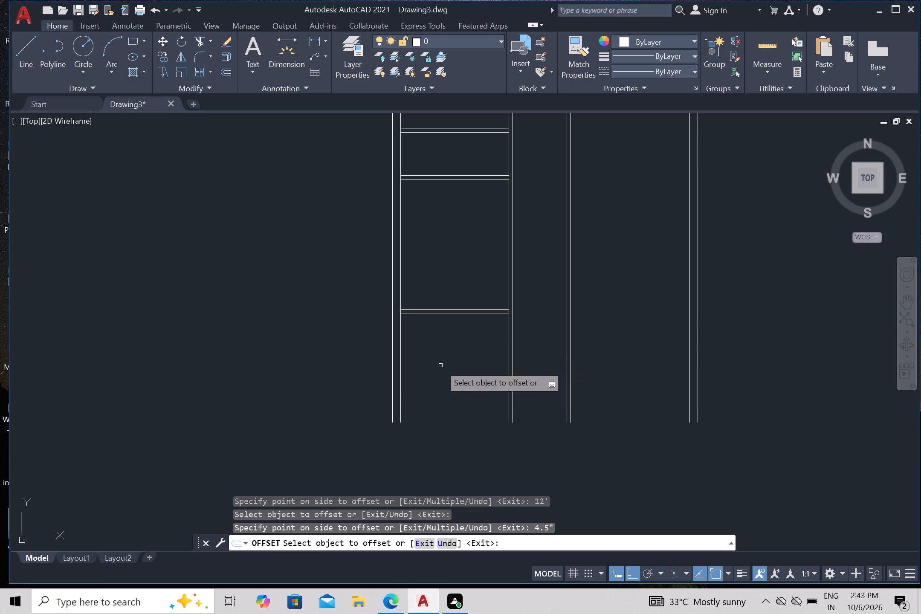
# Offset the fourth cross wall's lower line 5' downward, and offset that copy 9" to form the bottom outer wall in the left bay.
pyautogui.click(453, 314)
pyautogui.write("5'")
pyautogui.press('Return')
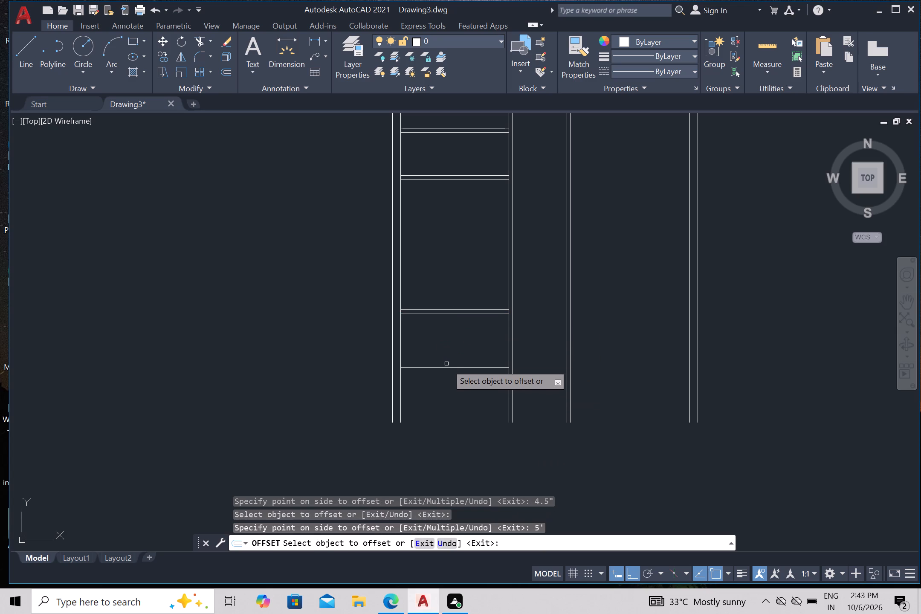
pyautogui.click(446, 368)
pyautogui.press('9')
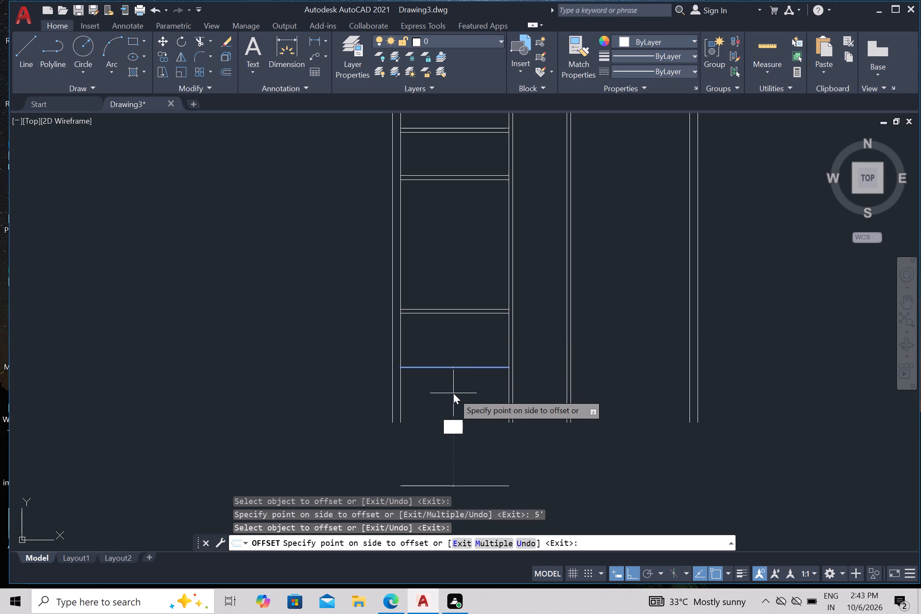
pyautogui.hotkey('shift', '"')
pyautogui.press('Return')
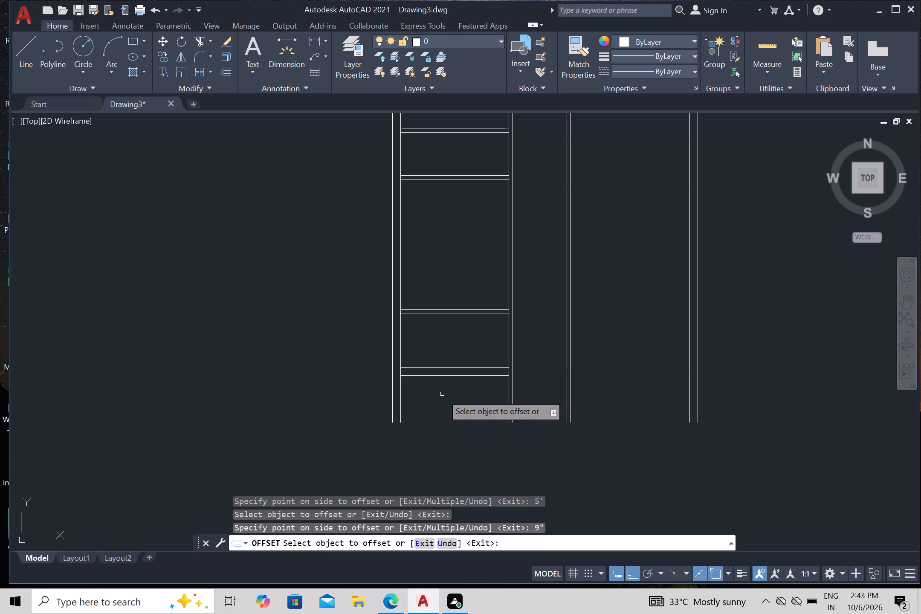
pyautogui.press('Escape')
# Draw horizontal lines continuing the bottom wall's lower line past the left outer wall and across to beyond the right outer wall.
pyautogui.press('l')
pyautogui.press('Return')
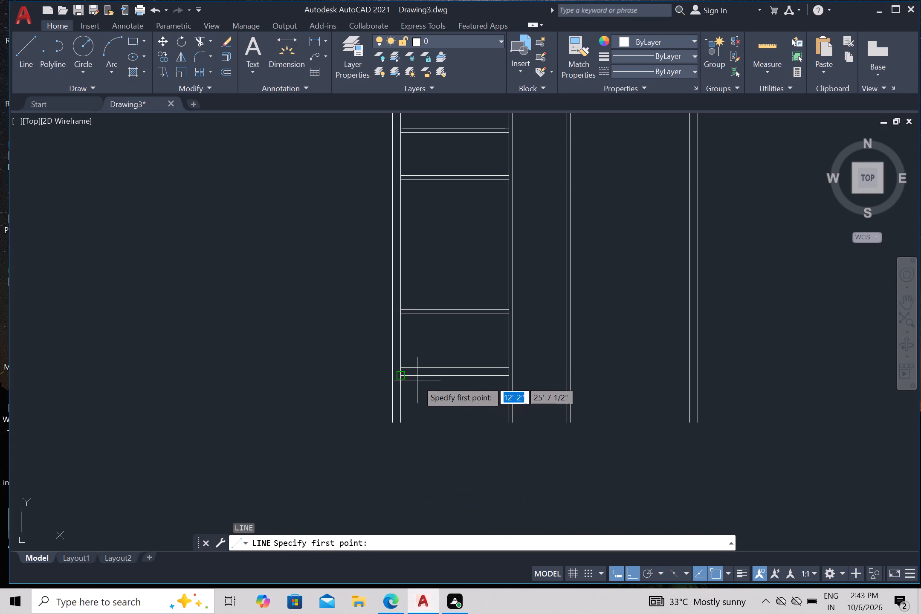
pyautogui.moveTo(403, 377); pyautogui.dragTo(397, 377)
pyautogui.click(351, 379)
pyautogui.press('Return')
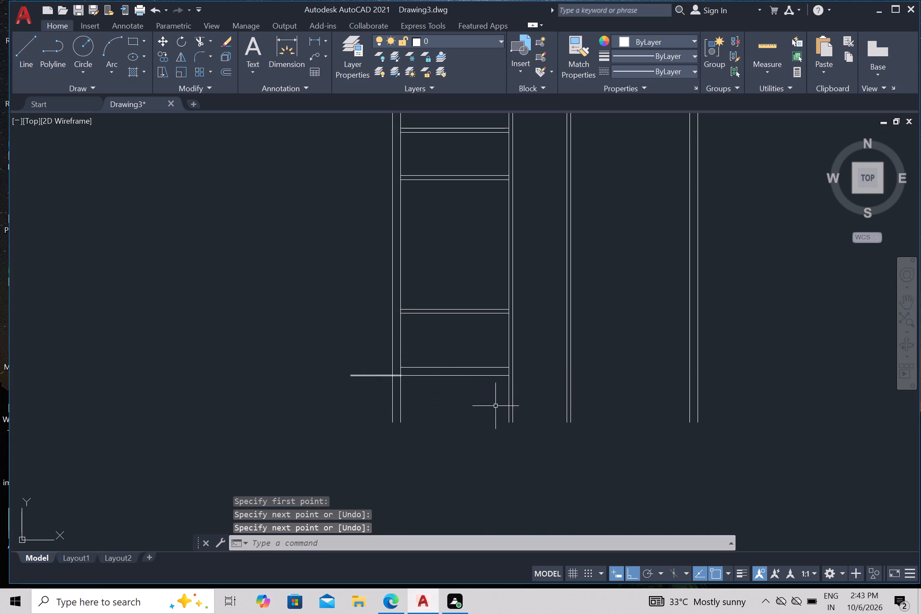
pyautogui.press('Return')
pyautogui.moveTo(478, 415); pyautogui.dragTo(380, 502, button='middle')
pyautogui.scroll(1, 412, 459)
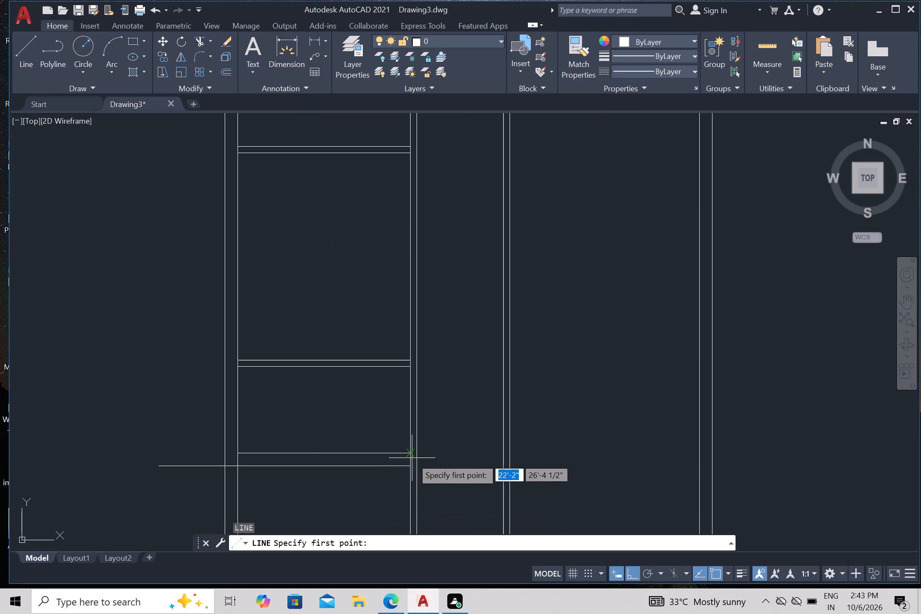
pyautogui.click(410, 465)
pyautogui.click(782, 473)
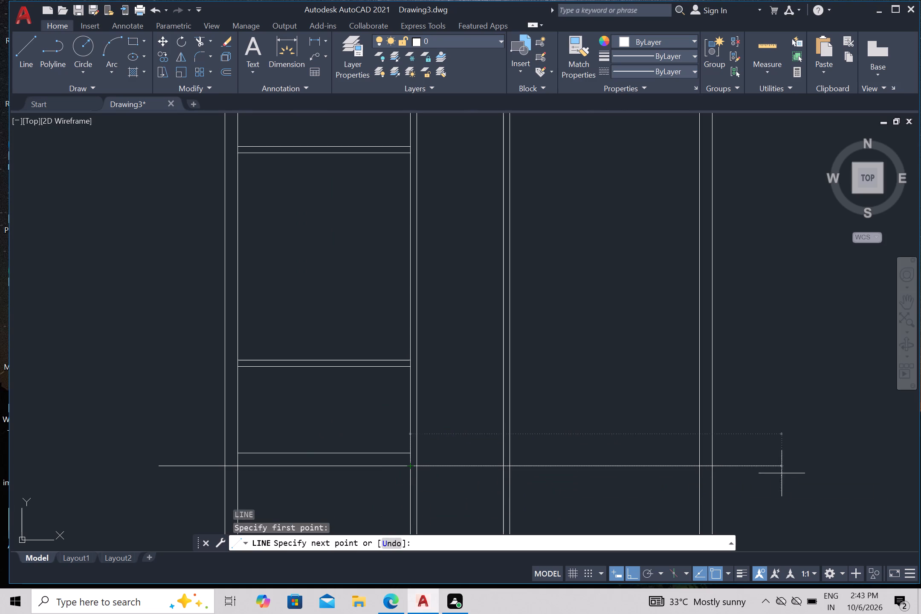
pyautogui.press('Return')
# Draw a horizontal line continuing the bottom wall's upper line from the second vertical wall to beyond the right outer wall.
pyautogui.press('Return')
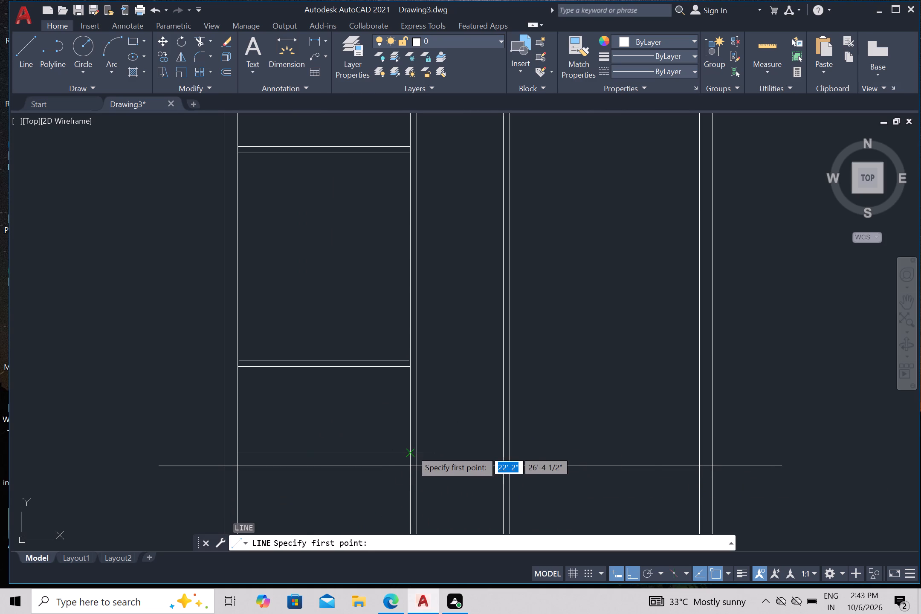
pyautogui.moveTo(411, 452); pyautogui.dragTo(415, 452)
pyautogui.click(801, 456)
pyautogui.press('Return')
pyautogui.scroll(-1, 760, 507)
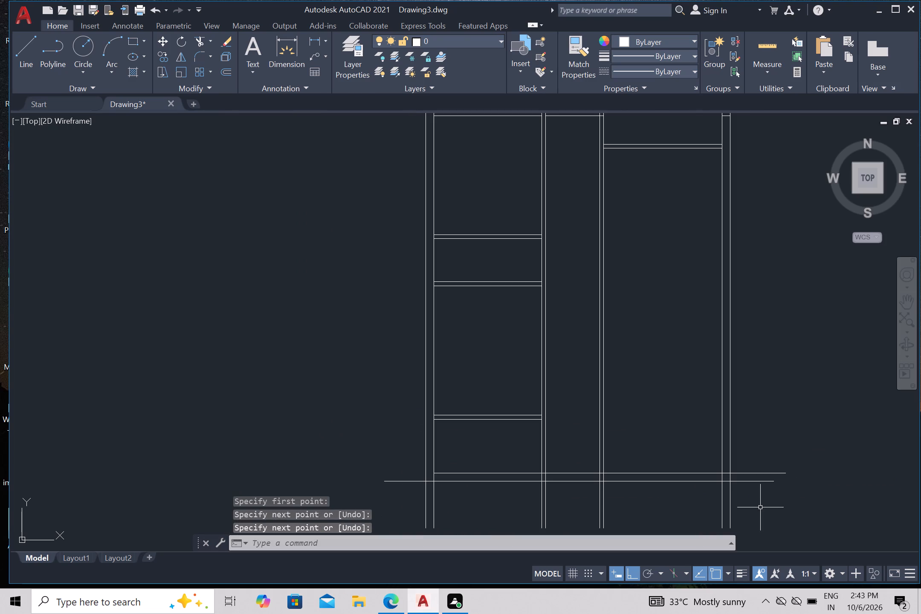
# Trim the bottom line's overhang past the left outer wall and the ends of the left and second vertical walls below the bottom wall.
pyautogui.moveTo(616, 510); pyautogui.dragTo(582, 357, button='middle')
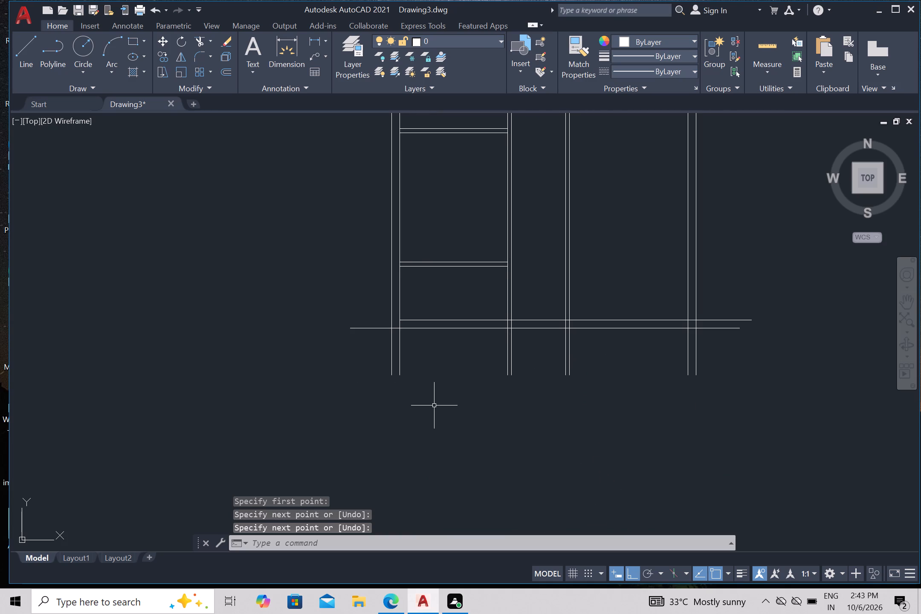
pyautogui.press('`')
pyautogui.press('t')
pyautogui.press('r')
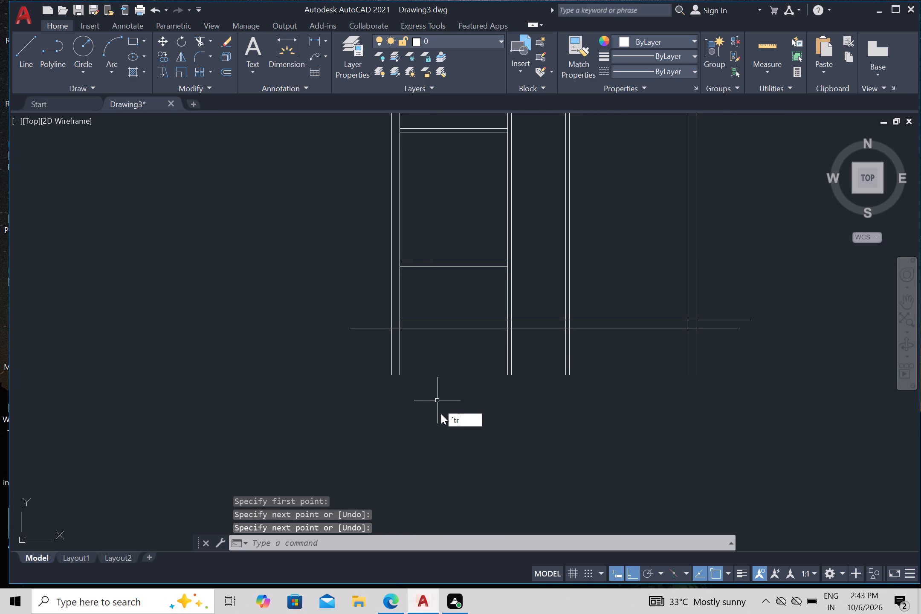
pyautogui.press('Return')
pyautogui.click(371, 312)
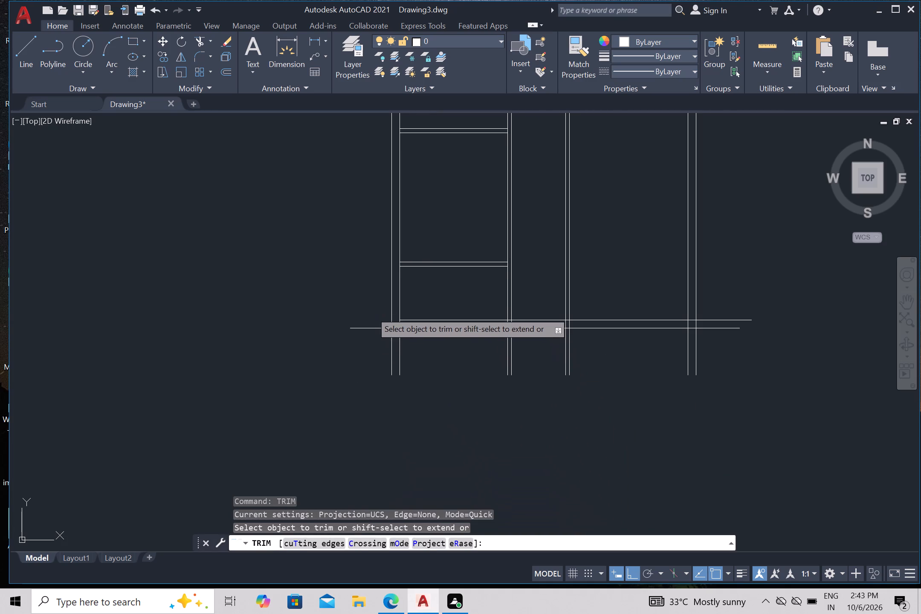
pyautogui.click(374, 365)
pyautogui.click(371, 343)
pyautogui.click(427, 354)
pyautogui.moveTo(467, 351); pyautogui.dragTo(471, 352)
pyautogui.click(543, 357)
pyautogui.moveTo(537, 347); pyautogui.dragTo(544, 354)
pyautogui.moveTo(592, 352); pyautogui.dragTo(571, 354)
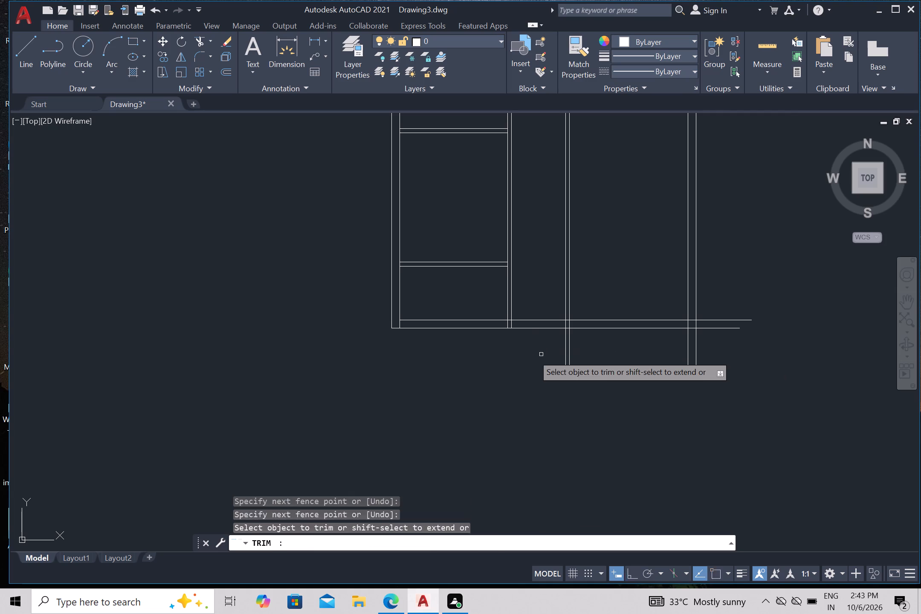
# Trim the third and right vertical walls below the bottom wall, and the bottom wall's two overhanging lines past the right outer wall.
pyautogui.moveTo(522, 355); pyautogui.dragTo(531, 353)
pyautogui.click(537, 351)
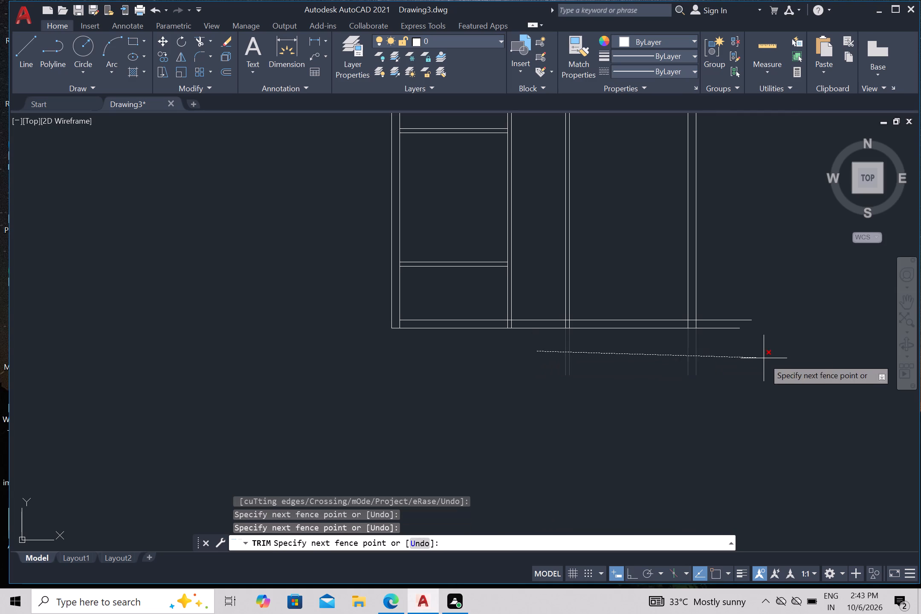
pyautogui.moveTo(760, 366); pyautogui.dragTo(755, 366)
pyautogui.moveTo(722, 359); pyautogui.dragTo(718, 359)
pyautogui.click(714, 310)
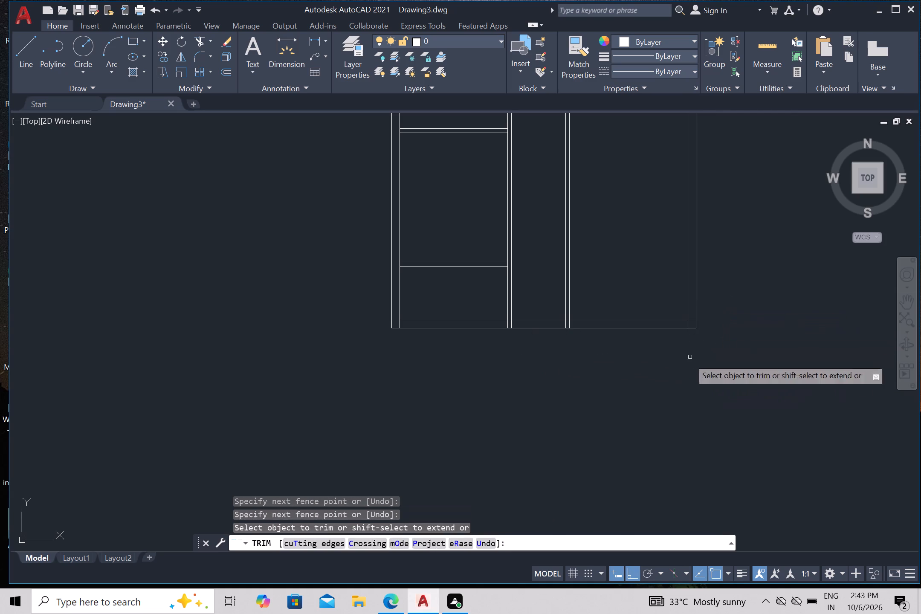
# Trim the left wall's inner line and the second and third vertical walls' lines where they run into the bottom 9" wall.
pyautogui.moveTo(637, 434); pyautogui.dragTo(620, 511, button='middle')
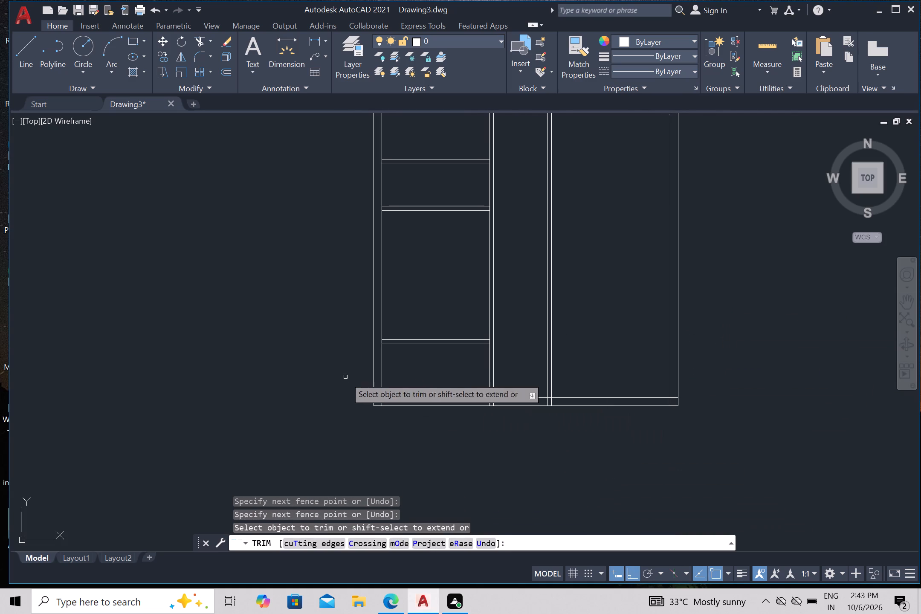
pyautogui.scroll(2, 382, 405)
pyautogui.click(380, 403)
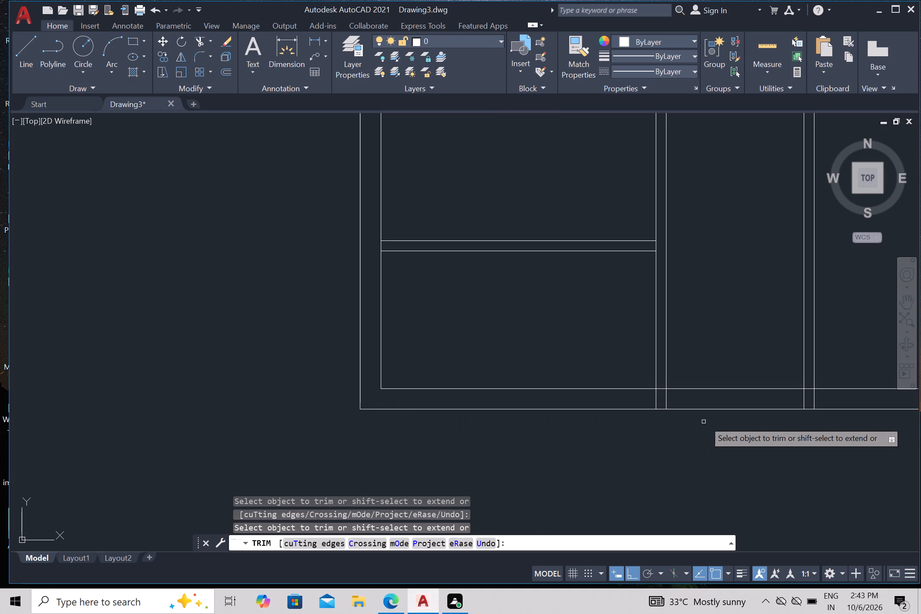
pyautogui.click(692, 397)
pyautogui.click(633, 400)
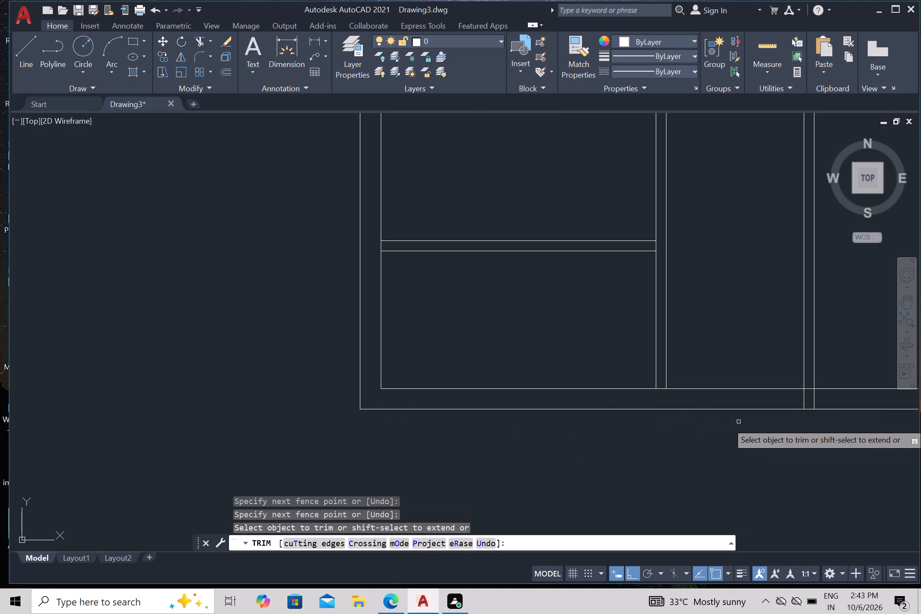
pyautogui.scroll(-3, 739, 434)
pyautogui.moveTo(701, 481); pyautogui.dragTo(555, 482, button='middle')
pyautogui.scroll(3, 613, 429)
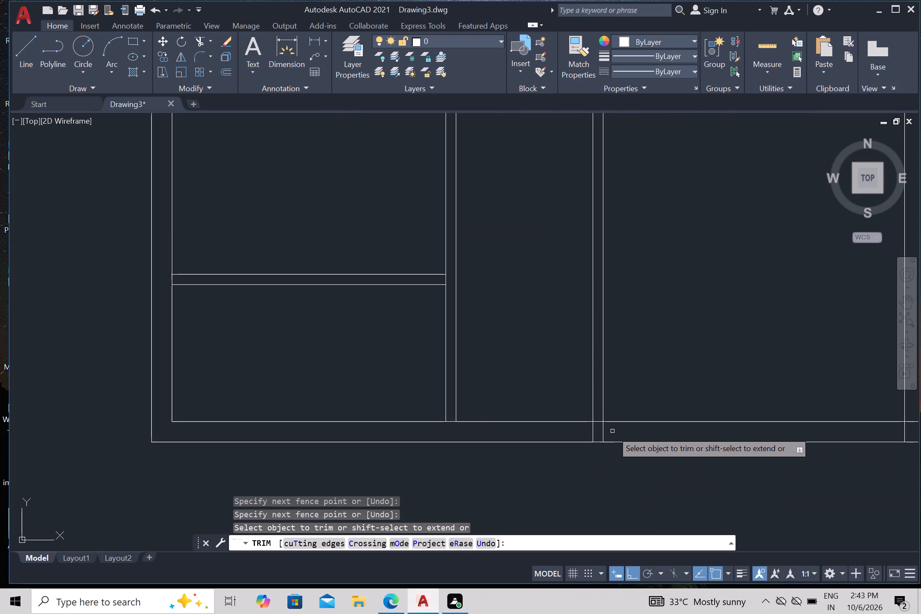
pyautogui.click(615, 434)
pyautogui.click(590, 431)
# Trim the crossing inner wall lines inside the plan's lower-right outer corner.
pyautogui.scroll(-2, 619, 432)
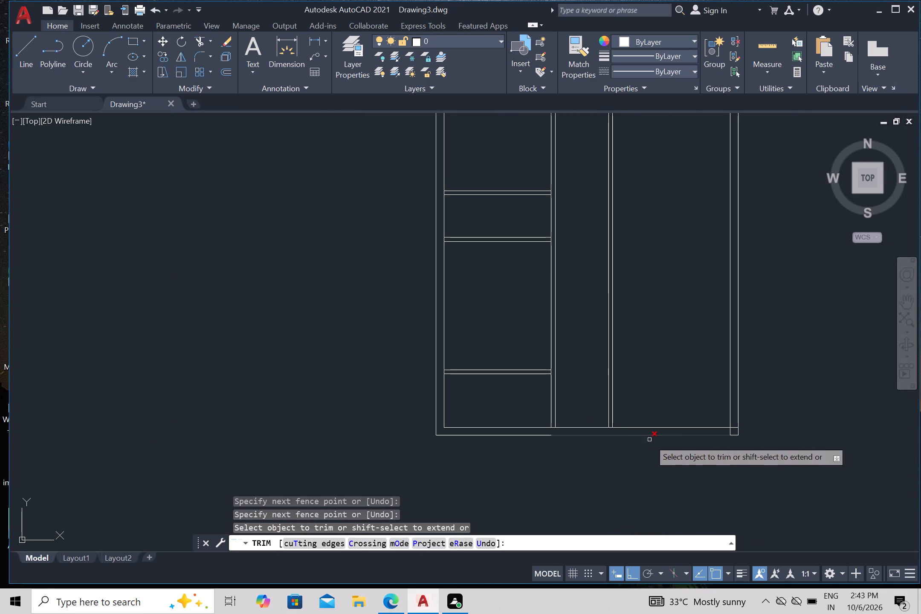
pyautogui.moveTo(741, 473); pyautogui.dragTo(696, 496, button='middle')
pyautogui.scroll(3, 692, 460)
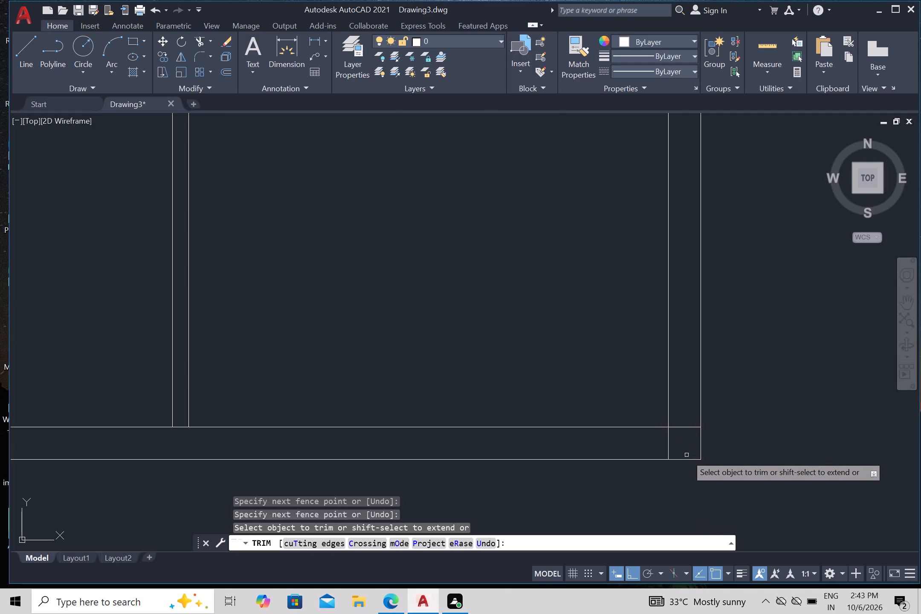
pyautogui.scroll(1, 686, 454)
pyautogui.click(672, 446)
pyautogui.click(639, 435)
pyautogui.click(688, 436)
pyautogui.moveTo(684, 397); pyautogui.dragTo(682, 403)
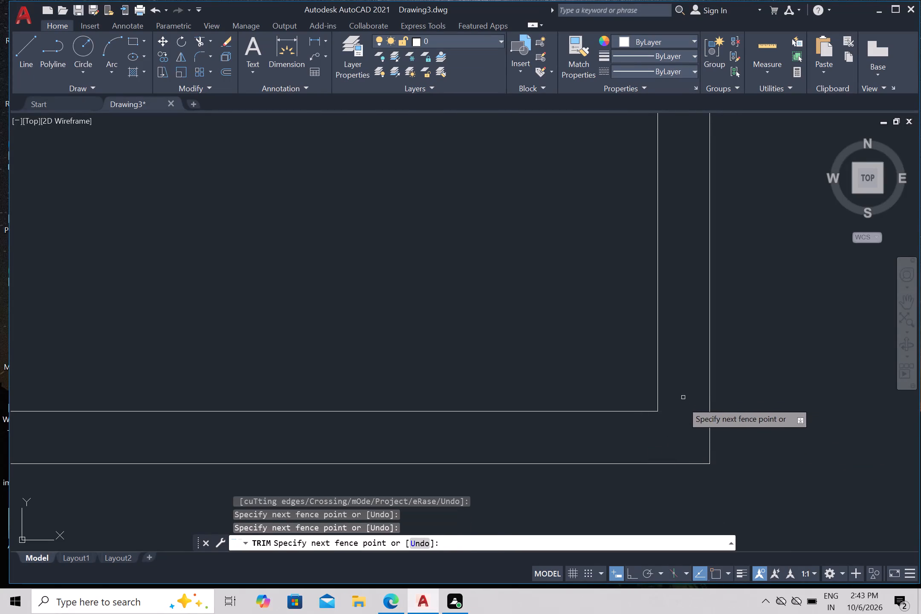
pyautogui.moveTo(682, 403); pyautogui.dragTo(682, 403)
# Trim the two leftover horizontal wall stubs between the right outer wall's lines.
pyautogui.scroll(-4, 689, 406)
pyautogui.moveTo(617, 474); pyautogui.dragTo(626, 547, button='middle')
pyautogui.scroll(-1, 617, 475)
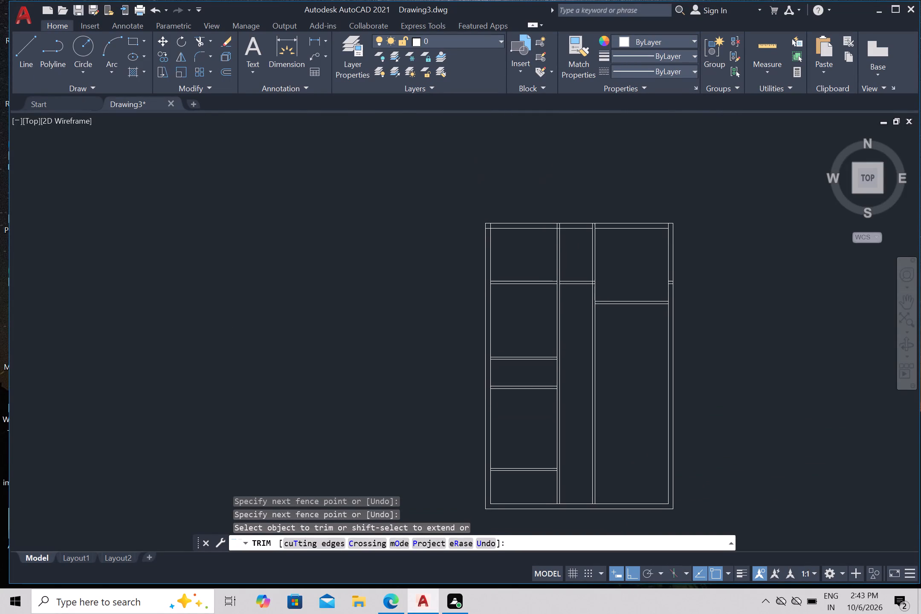
pyautogui.moveTo(626, 547); pyautogui.dragTo(625, 544, button='middle')
pyautogui.scroll(1, 660, 287)
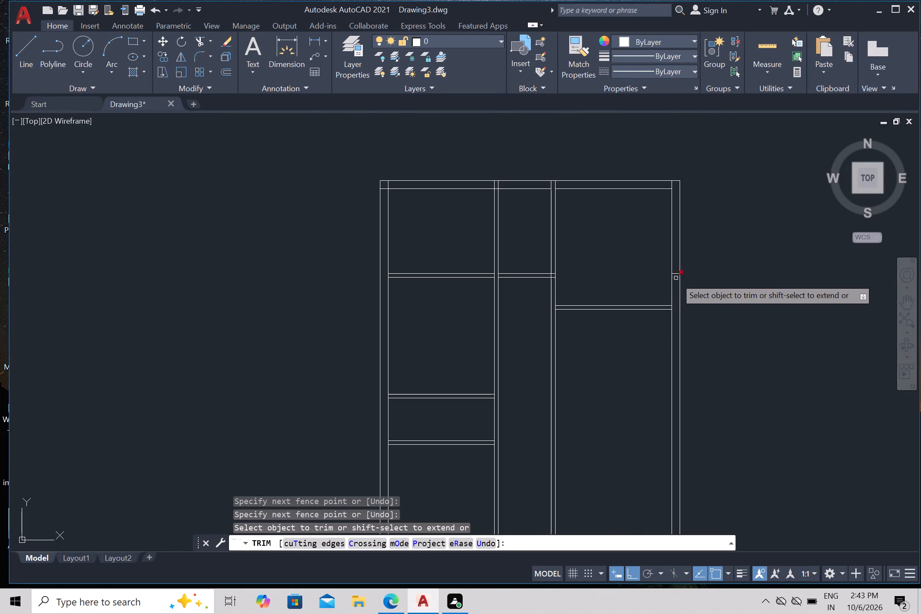
pyautogui.scroll(2, 676, 278)
pyautogui.click(676, 247)
pyautogui.click(680, 299)
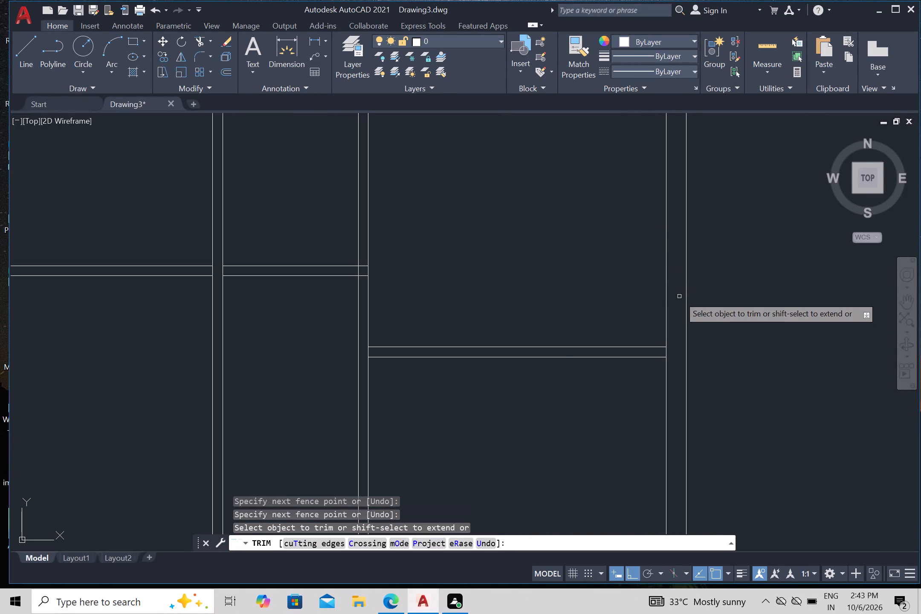
# Trim the right wall's inner line where it runs into the top wall at the plan's upper-right corner.
pyautogui.scroll(-4, 682, 294)
pyautogui.scroll(3, 684, 245)
pyautogui.scroll(3, 677, 280)
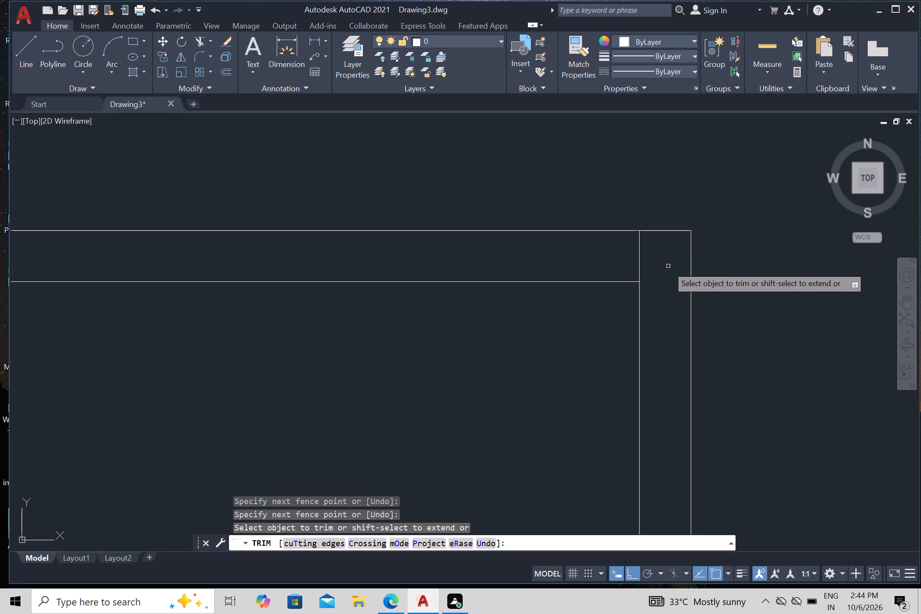
pyautogui.click(656, 266)
pyautogui.click(633, 262)
pyautogui.scroll(-4, 636, 265)
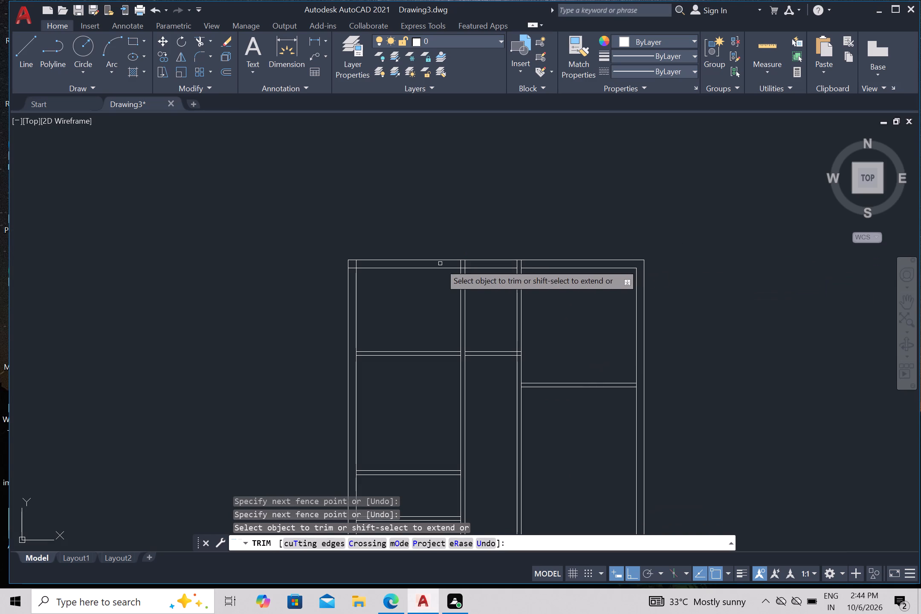
# Trim the second and third vertical walls' lines where they run into the top 9" wall.
pyautogui.scroll(3, 440, 264)
pyautogui.click(479, 270)
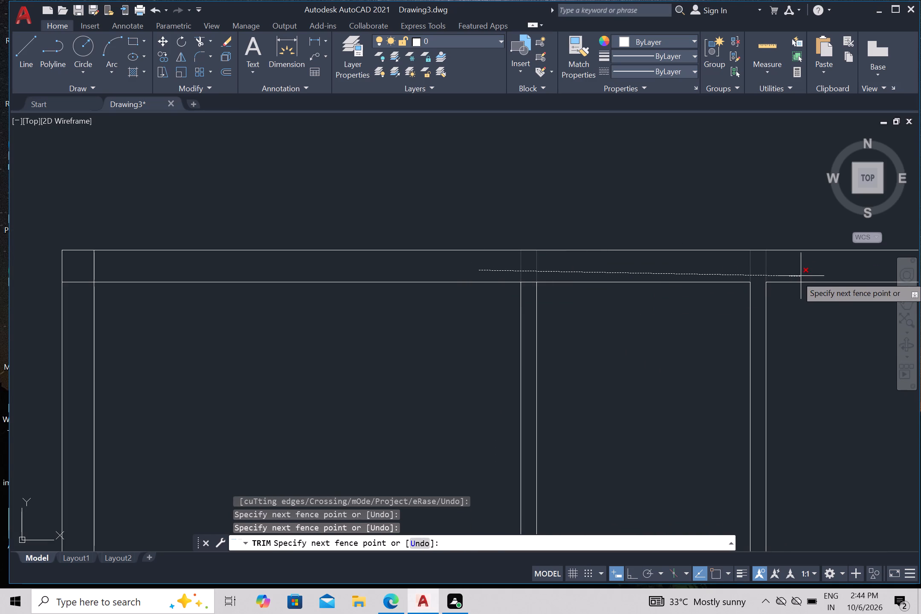
pyautogui.click(801, 275)
# Trim the crossing inner wall lines inside the plan's upper-left outer corner.
pyautogui.scroll(-5, 800, 269)
pyautogui.scroll(5, 746, 270)
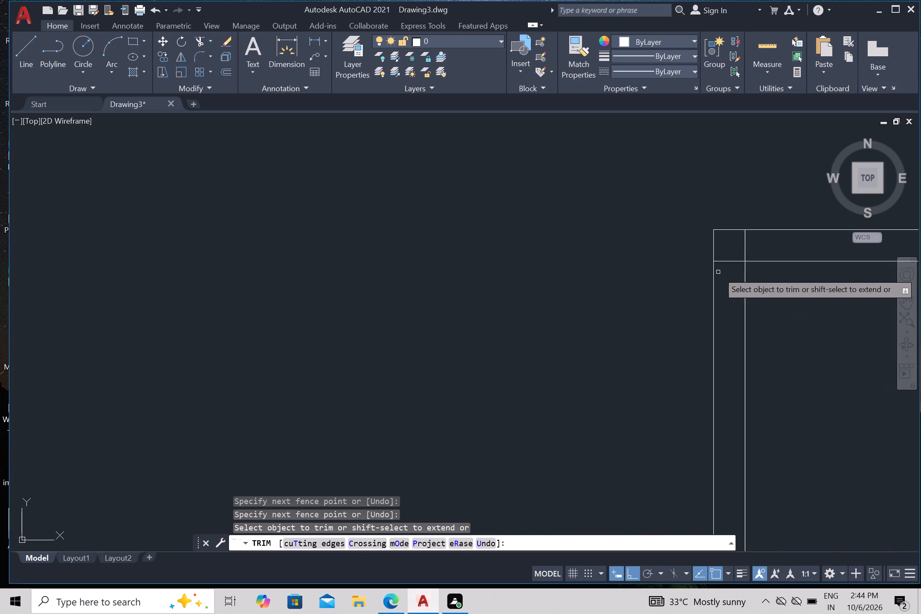
pyautogui.click(729, 276)
pyautogui.doubleClick(728, 247)
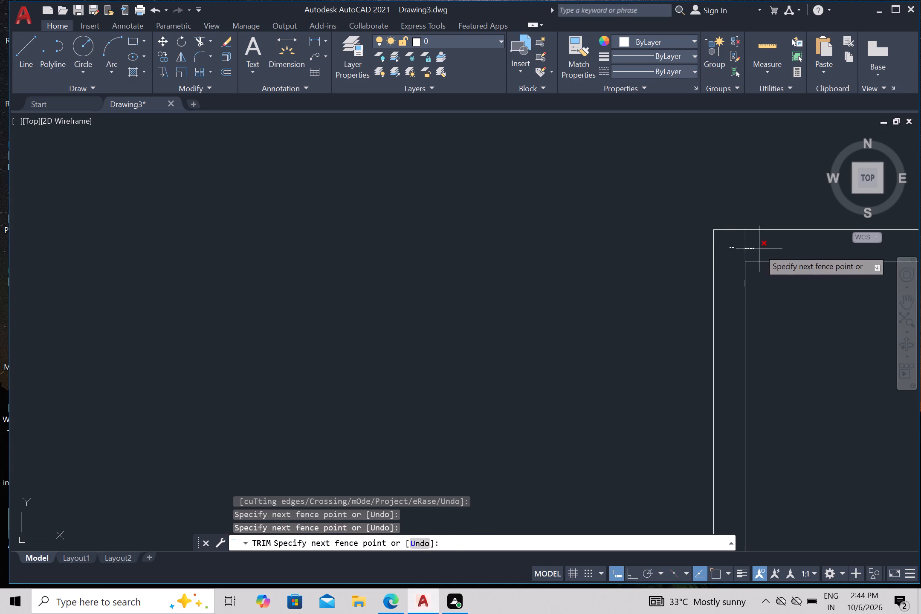
pyautogui.click(759, 250)
# Trim the middle bay's short horizontal wall lines where they cross into the third vertical wall, and end the trimming.
pyautogui.scroll(-4, 751, 246)
pyautogui.moveTo(768, 347); pyautogui.dragTo(577, 315, button='middle')
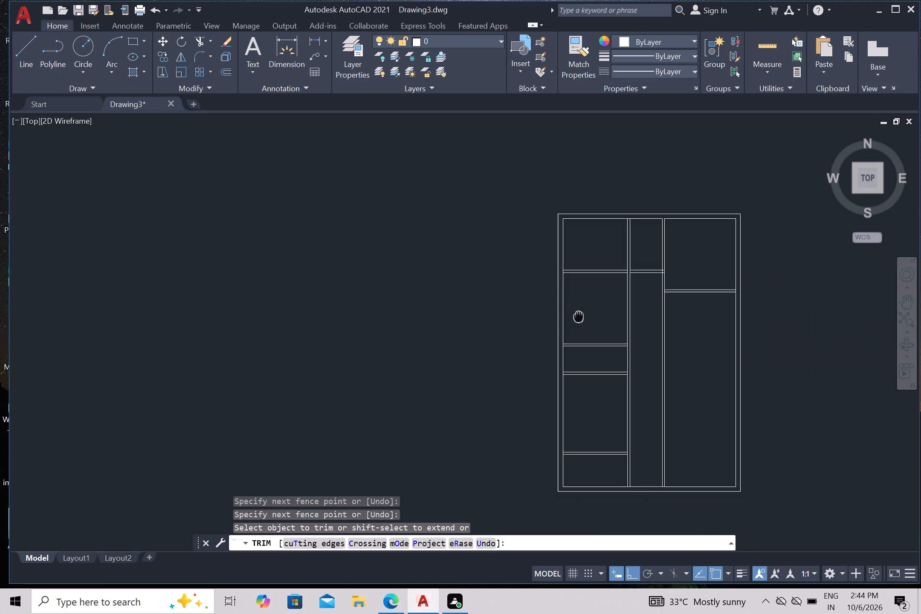
pyautogui.moveTo(577, 315); pyautogui.dragTo(501, 284, button='middle')
pyautogui.scroll(2, 568, 310)
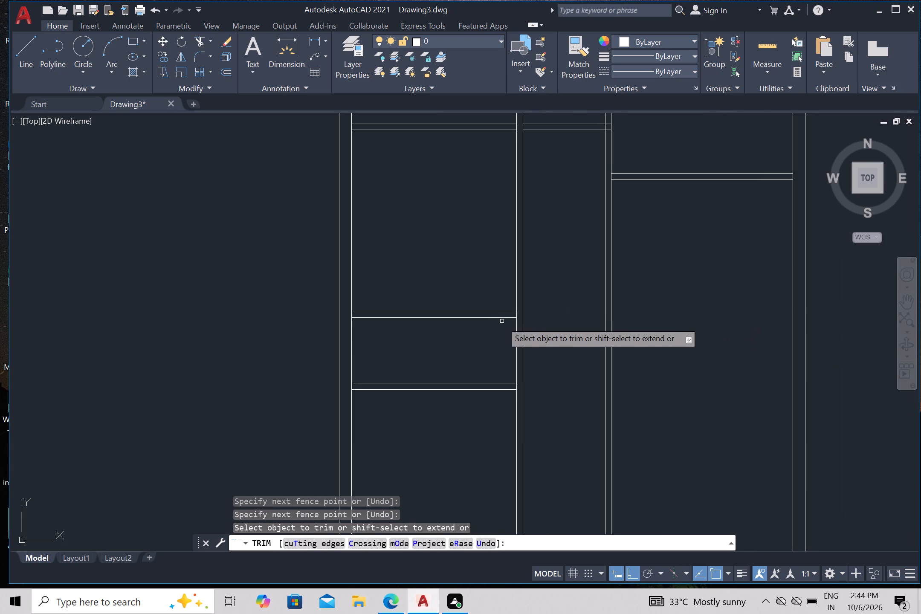
pyautogui.scroll(2, 507, 306)
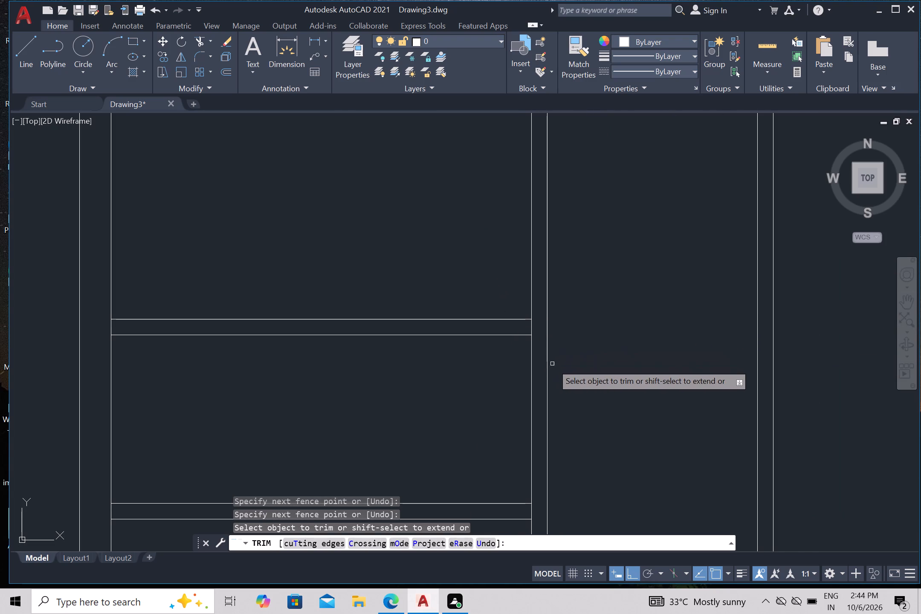
pyautogui.scroll(-2, 586, 363)
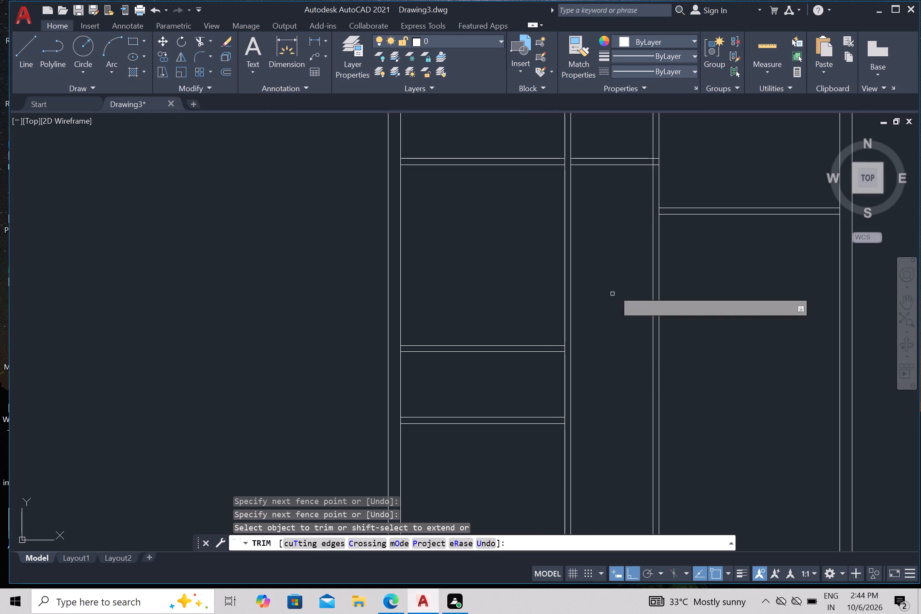
pyautogui.moveTo(614, 251); pyautogui.dragTo(556, 408, button='middle')
pyautogui.scroll(2, 601, 299)
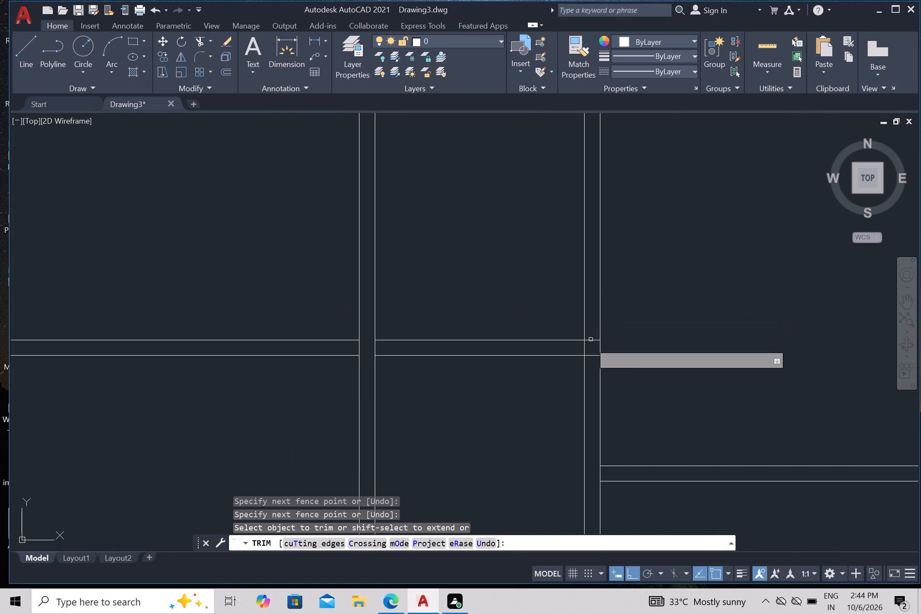
pyautogui.click(594, 363)
pyautogui.click(592, 325)
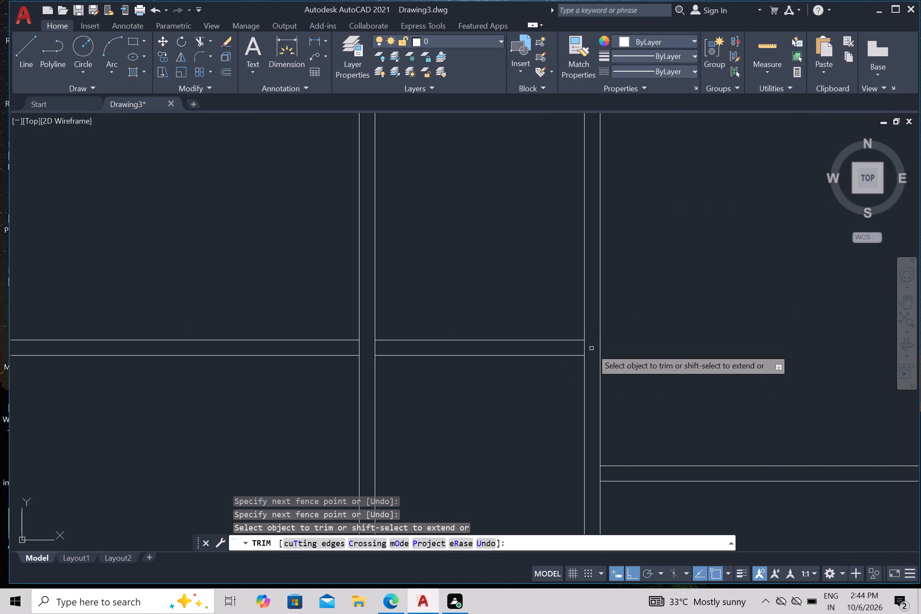
pyautogui.scroll(-3, 591, 346)
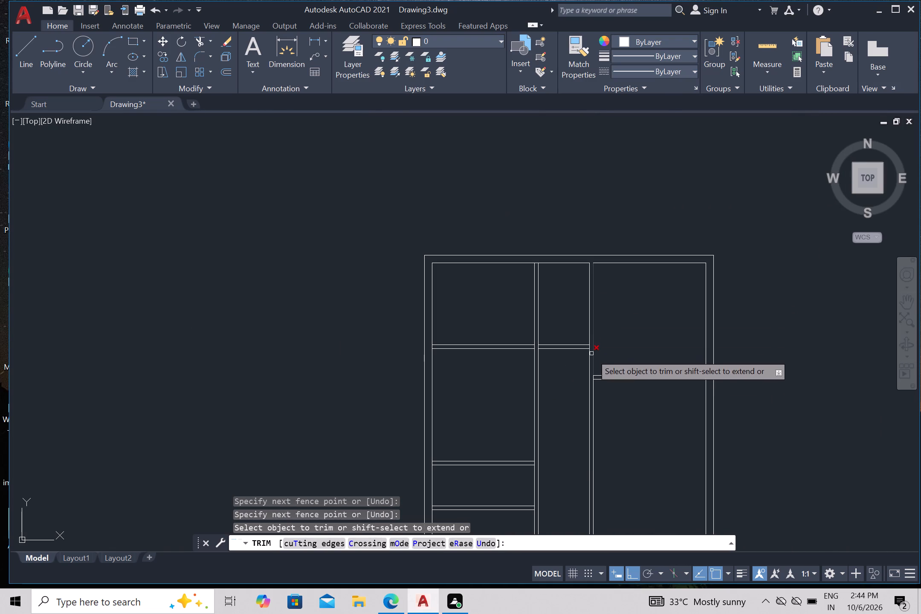
pyautogui.scroll(-1, 562, 462)
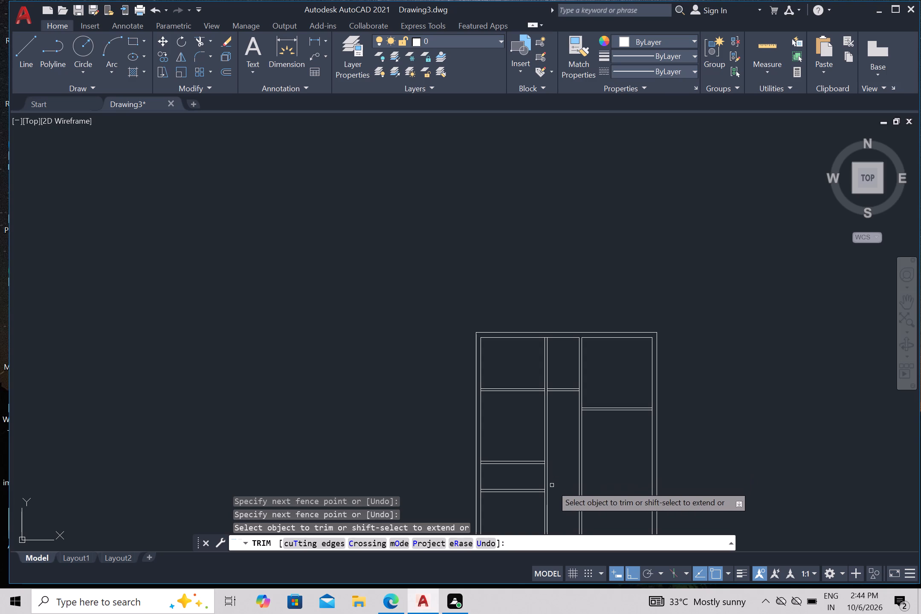
pyautogui.moveTo(552, 475); pyautogui.dragTo(526, 307, button='middle')
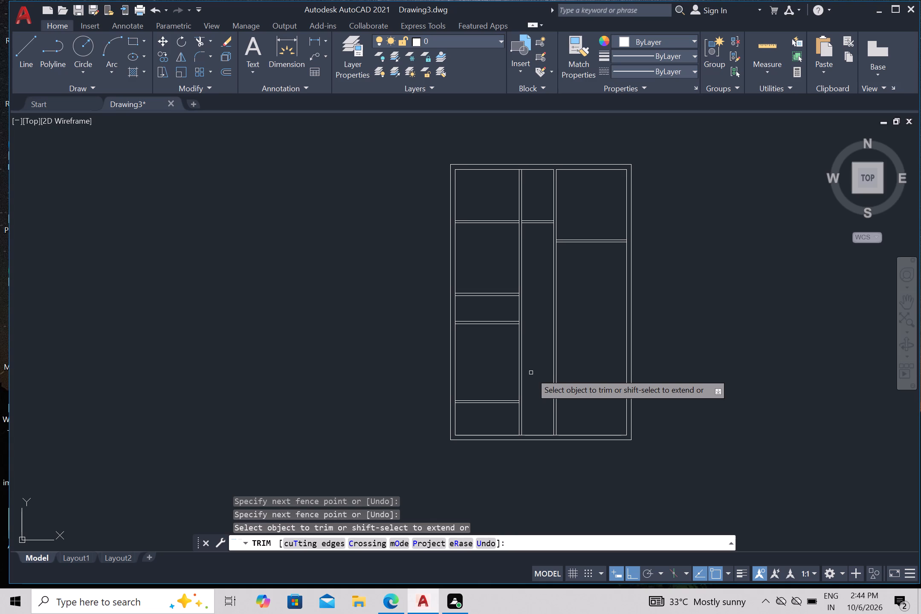
pyautogui.moveTo(521, 371); pyautogui.dragTo(521, 374, button='middle')
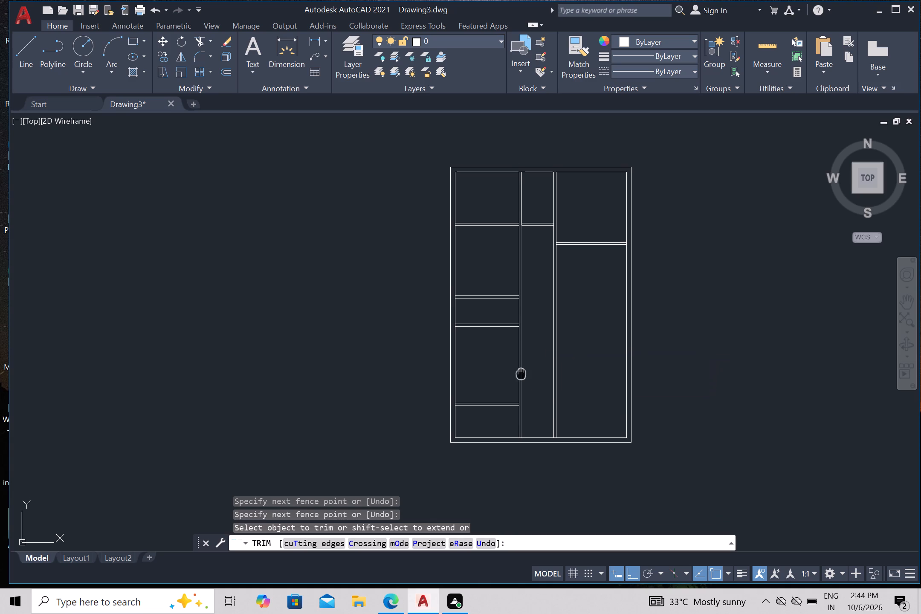
pyautogui.moveTo(521, 374); pyautogui.dragTo(516, 459, button='middle')
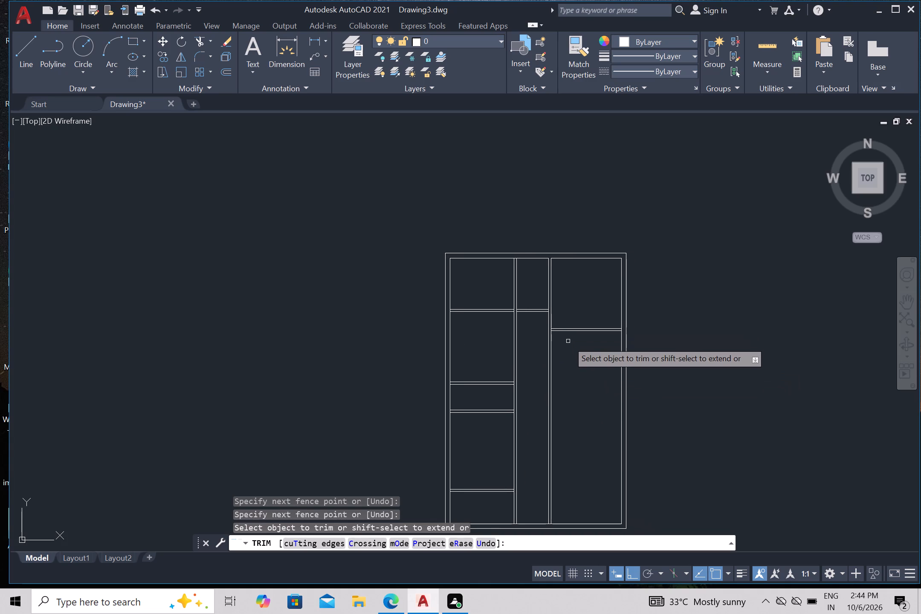
pyautogui.scroll(1, 568, 340)
pyautogui.press('Escape')
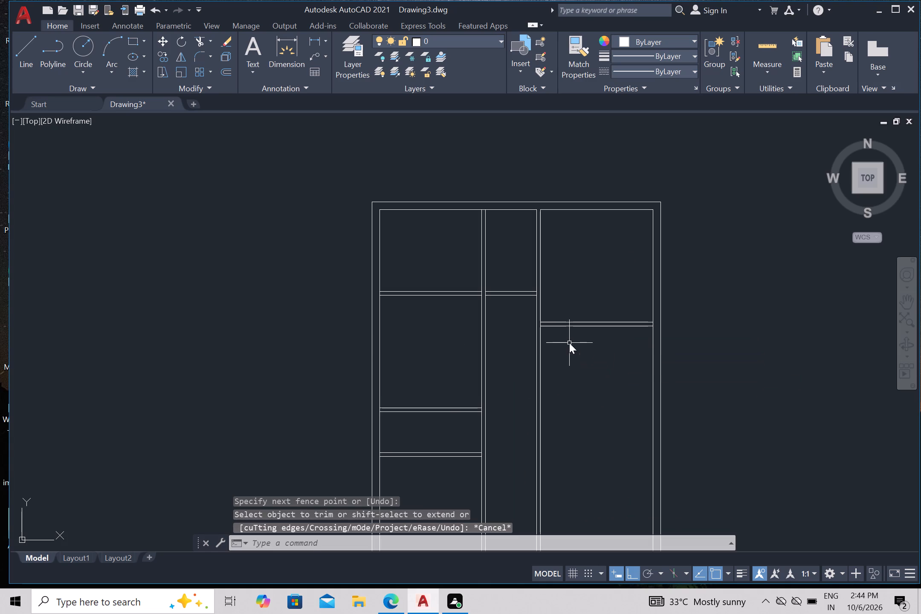
# Offset the lower line of the right bay's horizontal wall 5' downward, and offset the new line 4.5" for the wall thickness.
pyautogui.press('o')
pyautogui.press('Return')
pyautogui.write("5'")
pyautogui.press('Return')
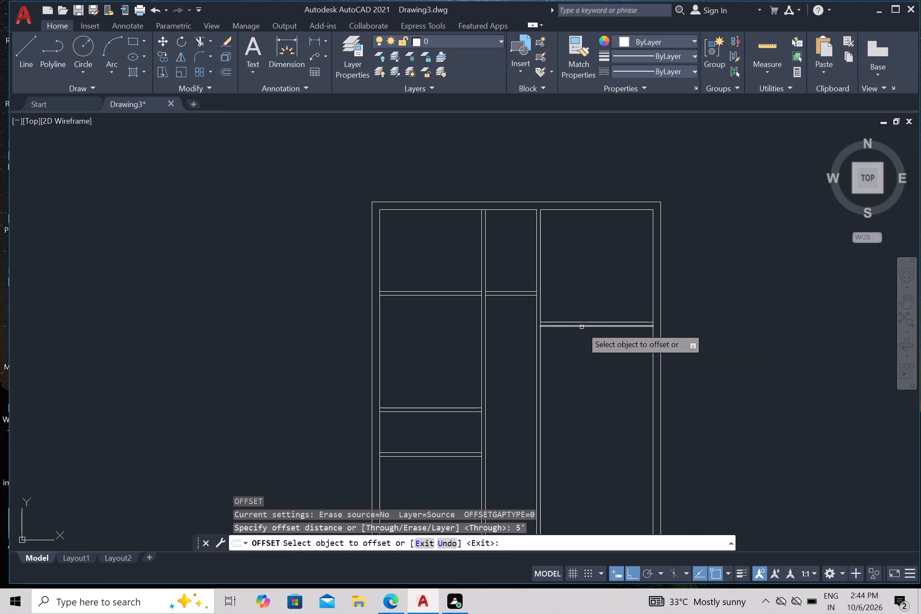
pyautogui.click(584, 328)
pyautogui.moveTo(594, 394); pyautogui.dragTo(597, 388)
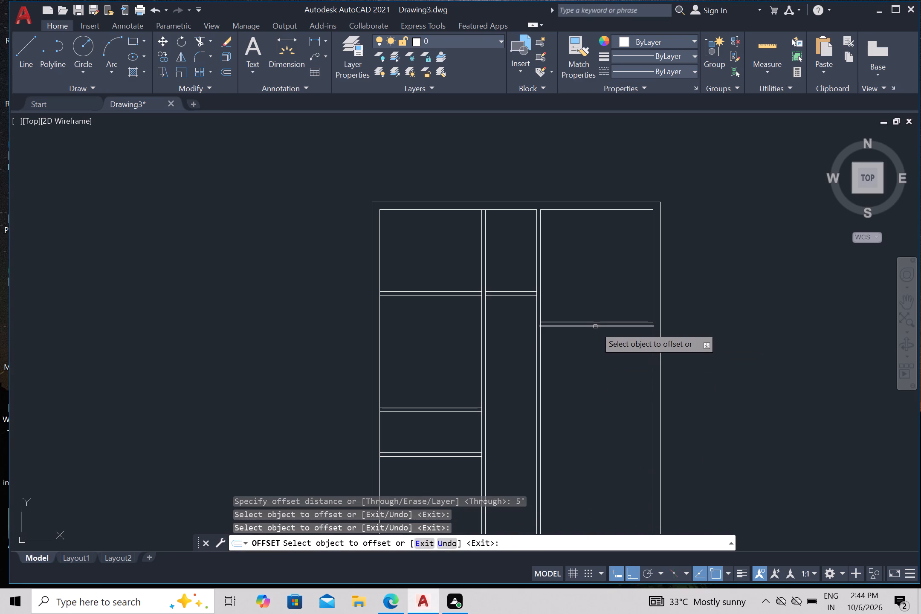
pyautogui.click(596, 327)
pyautogui.moveTo(596, 394); pyautogui.dragTo(599, 399)
pyautogui.click(605, 377)
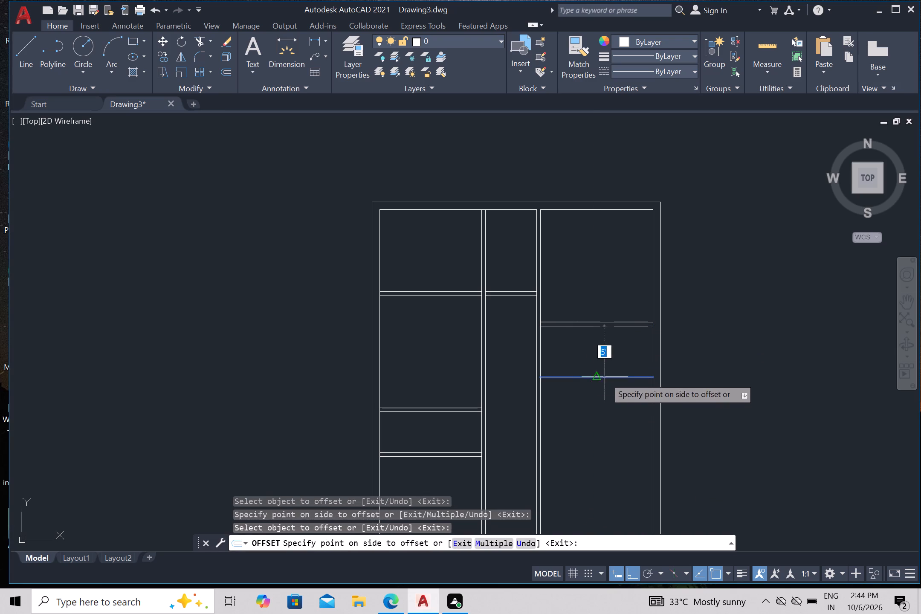
pyautogui.write('4.5"')
pyautogui.press('Return')
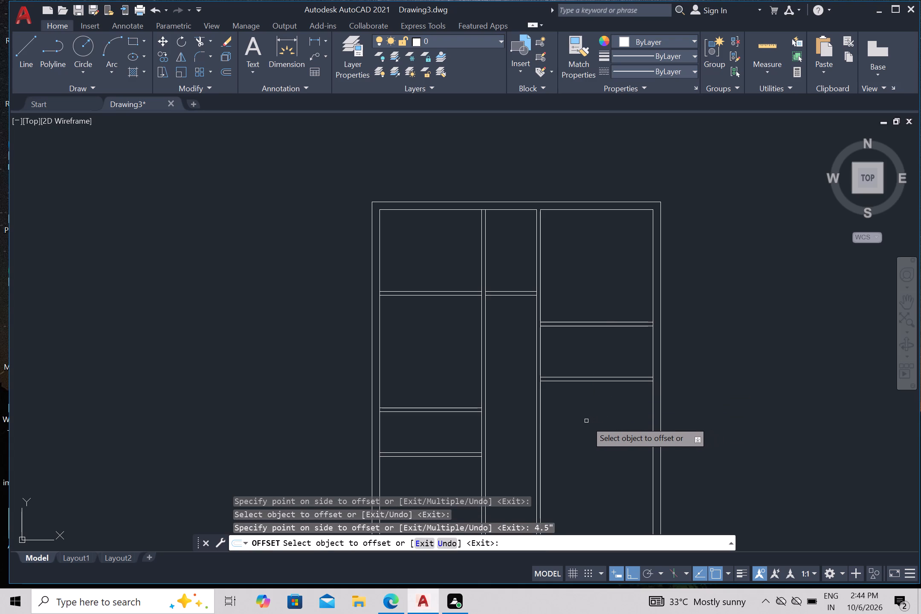
# Offset the lower line of the right bay's second horizontal wall 12' downward, and offset the new line 4.5" for the wall thickness.
pyautogui.click(610, 382)
pyautogui.write('12')
pyautogui.press("'")
pyautogui.press('Return')
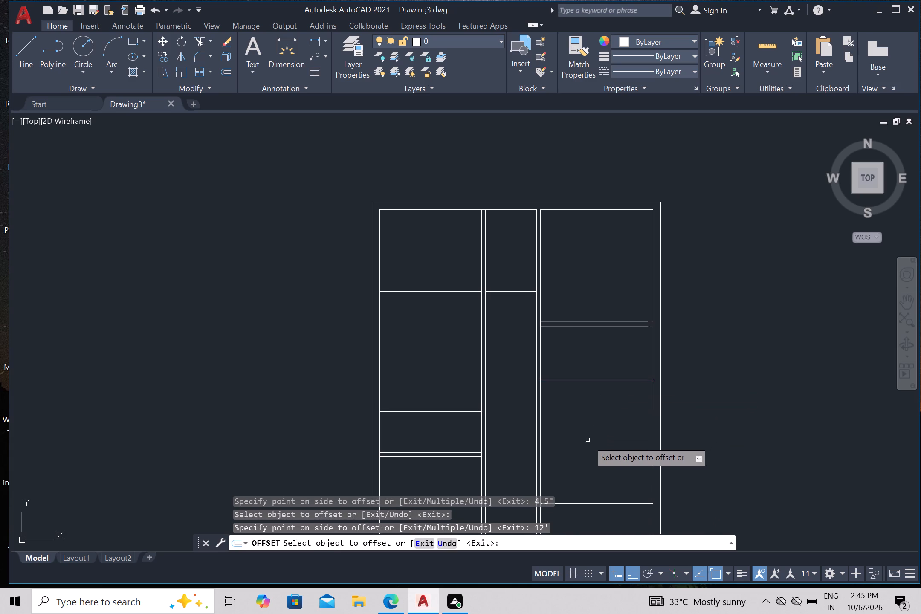
pyautogui.scroll(-2, 590, 440)
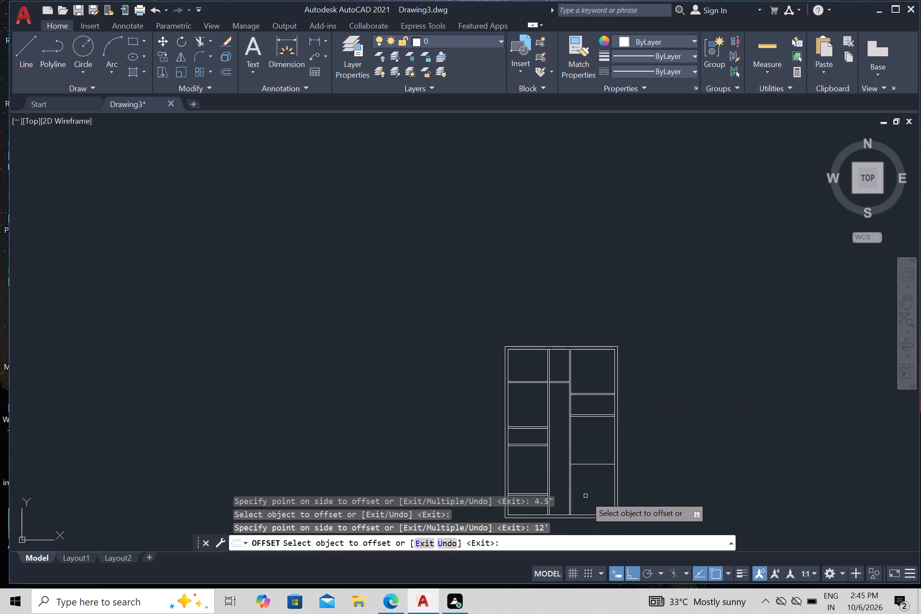
pyautogui.moveTo(588, 492); pyautogui.dragTo(591, 413, button='middle')
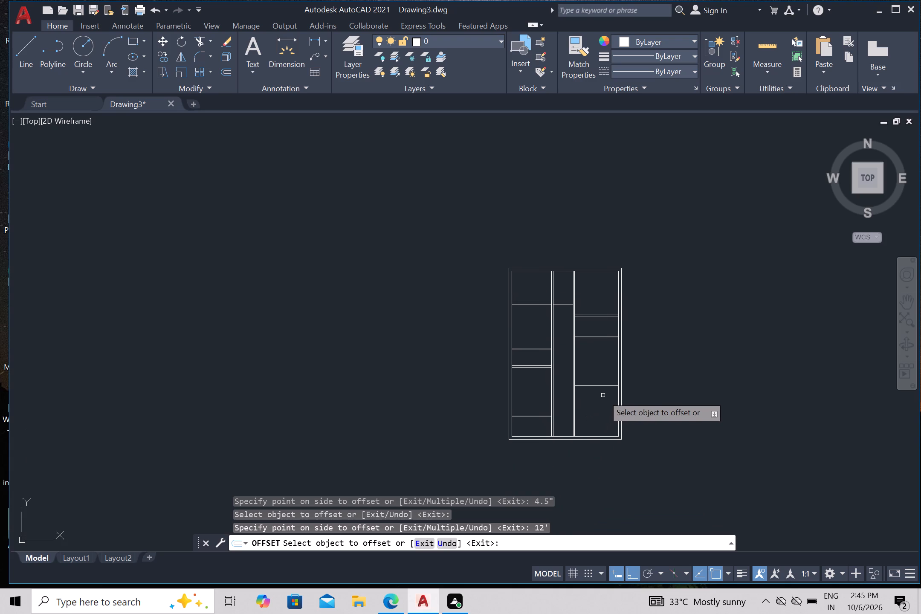
pyautogui.click(594, 385)
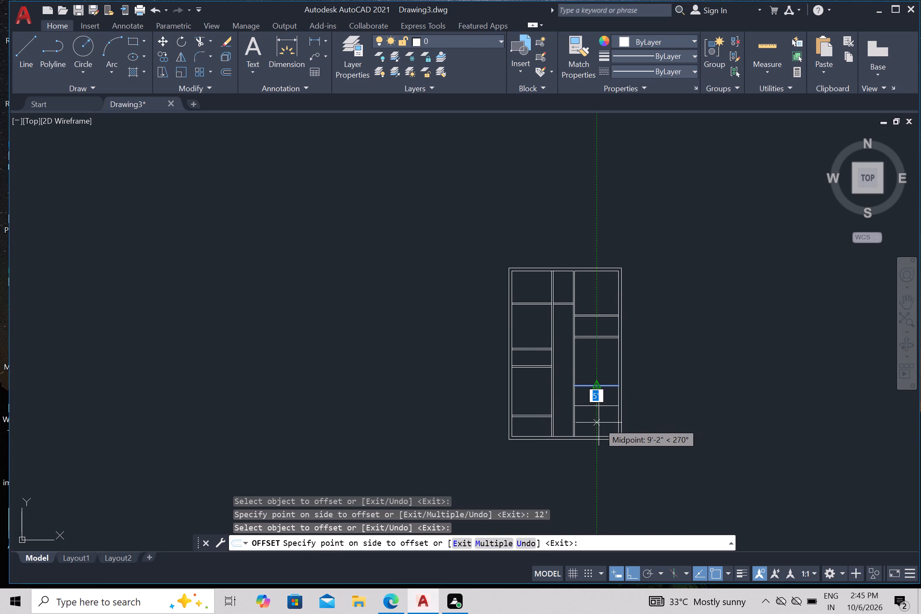
pyautogui.press('4')
pyautogui.write('.5"')
pyautogui.press('Return')
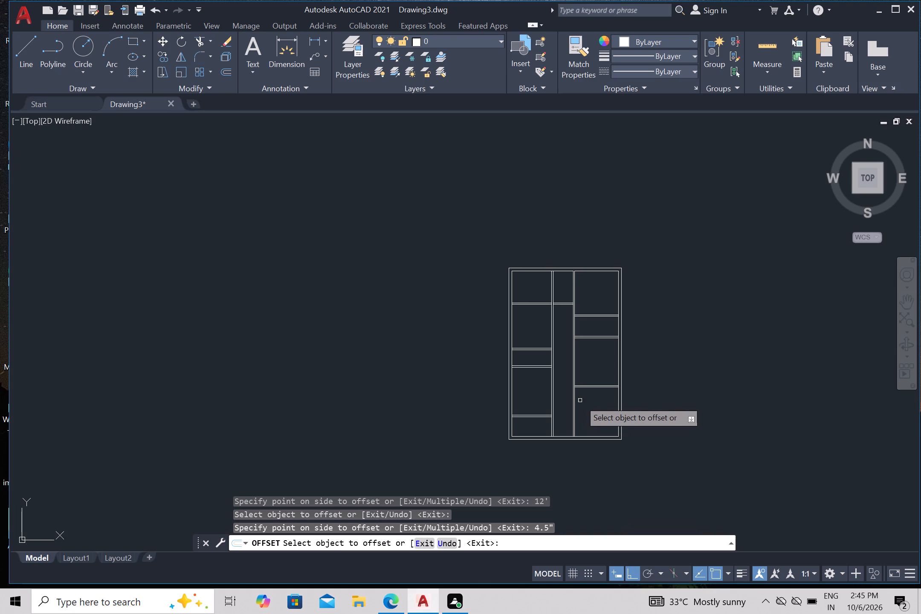
pyautogui.moveTo(580, 411); pyautogui.dragTo(586, 438, button='middle')
pyautogui.scroll(1, 589, 384)
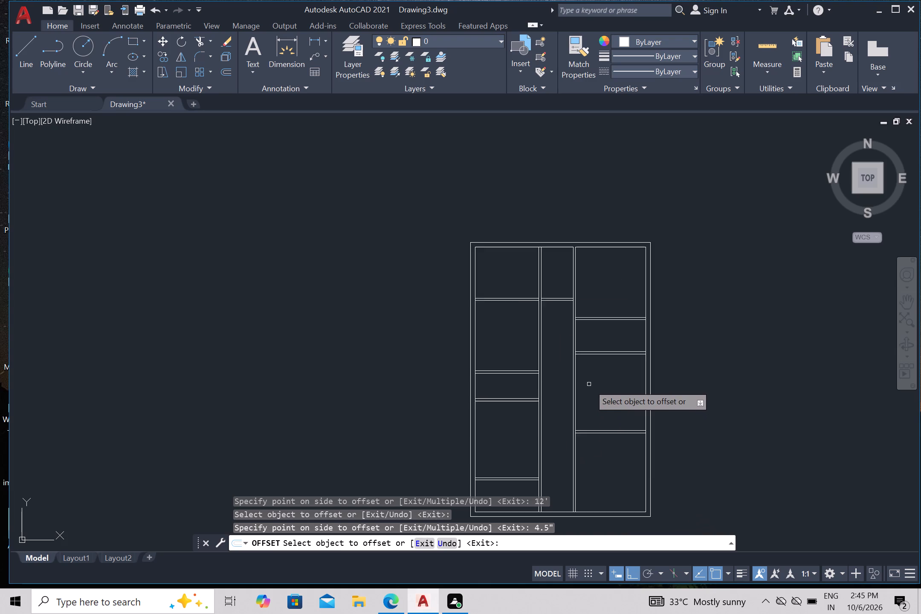
pyautogui.scroll(1, 589, 384)
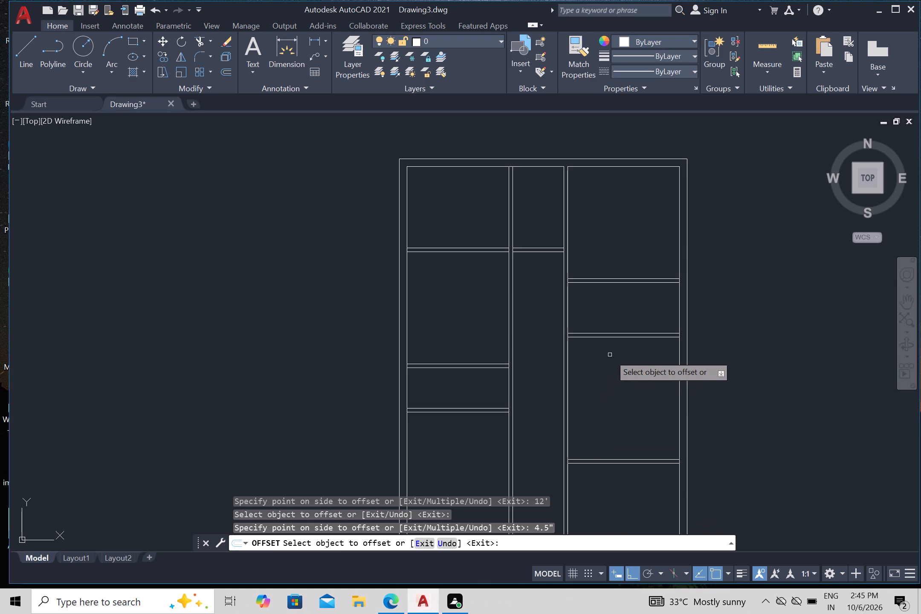
pyautogui.scroll(1, 667, 330)
pyautogui.press('Escape')
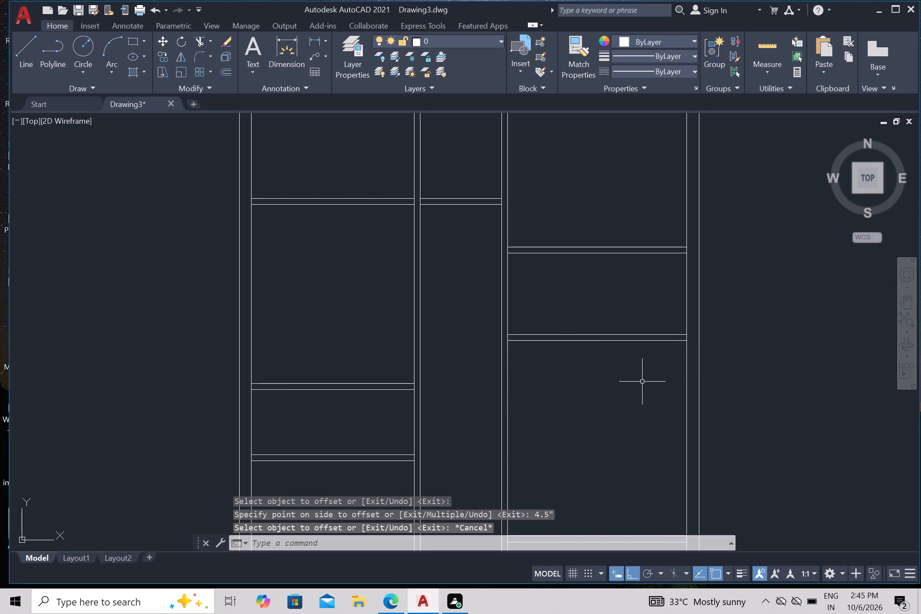
# Trim the right outer wall's inner line where the right bay's upper two horizontal walls meet it.
pyautogui.write('tr')
pyautogui.press('Return')
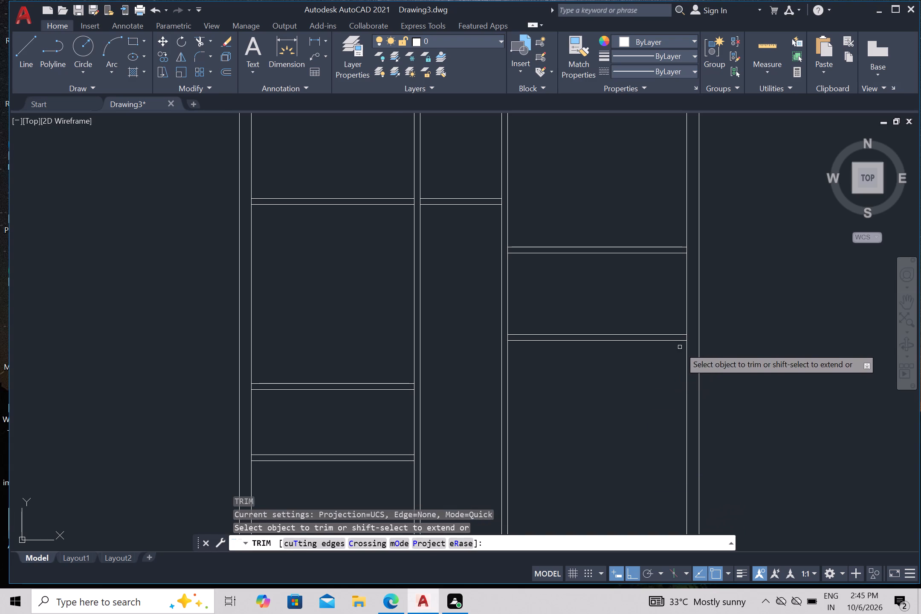
pyautogui.scroll(2, 680, 346)
pyautogui.click(695, 328)
pyautogui.scroll(-3, 693, 336)
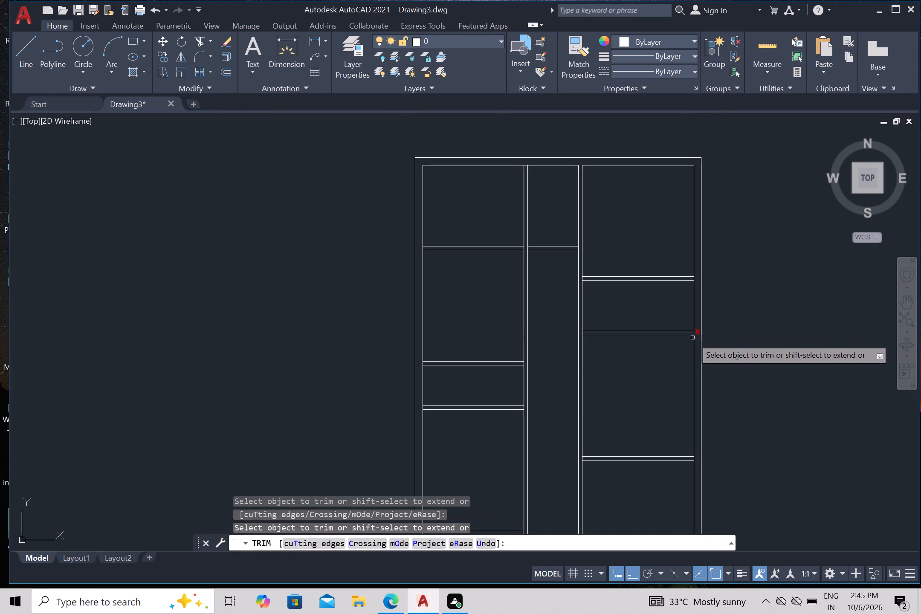
pyautogui.moveTo(669, 356); pyautogui.dragTo(644, 420, button='middle')
pyautogui.scroll(2, 677, 351)
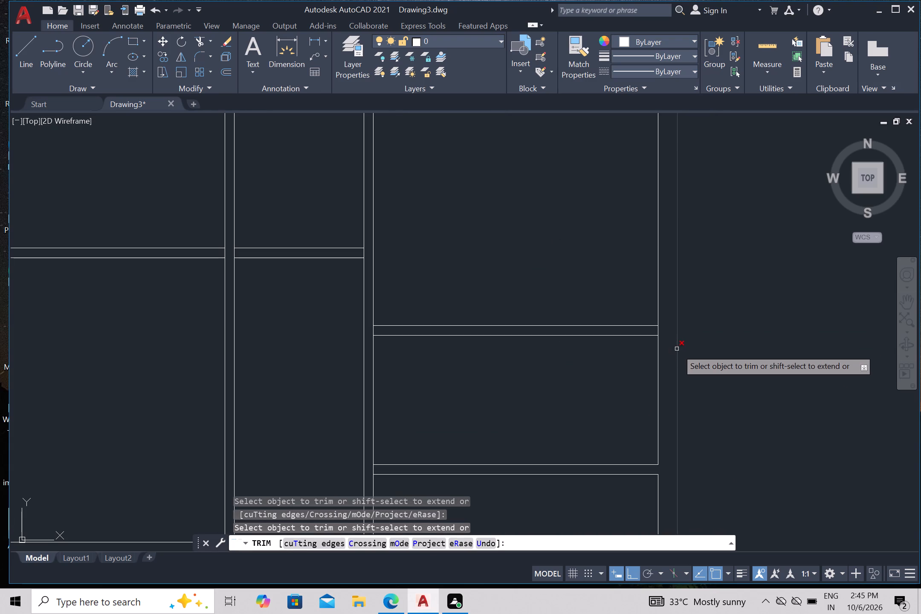
pyautogui.scroll(2, 666, 331)
pyautogui.click(646, 333)
pyautogui.scroll(-3, 649, 336)
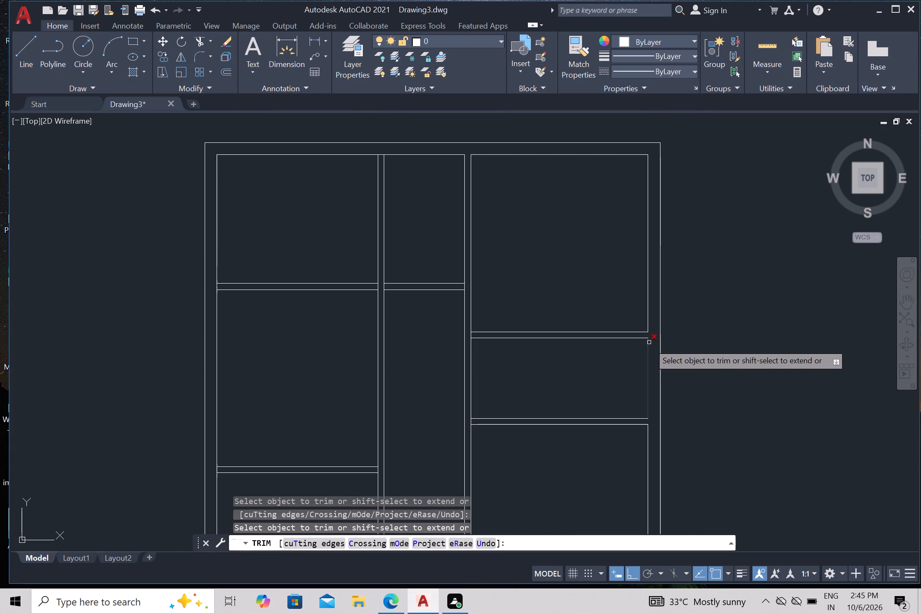
pyautogui.moveTo(623, 384); pyautogui.dragTo(630, 322, button='middle')
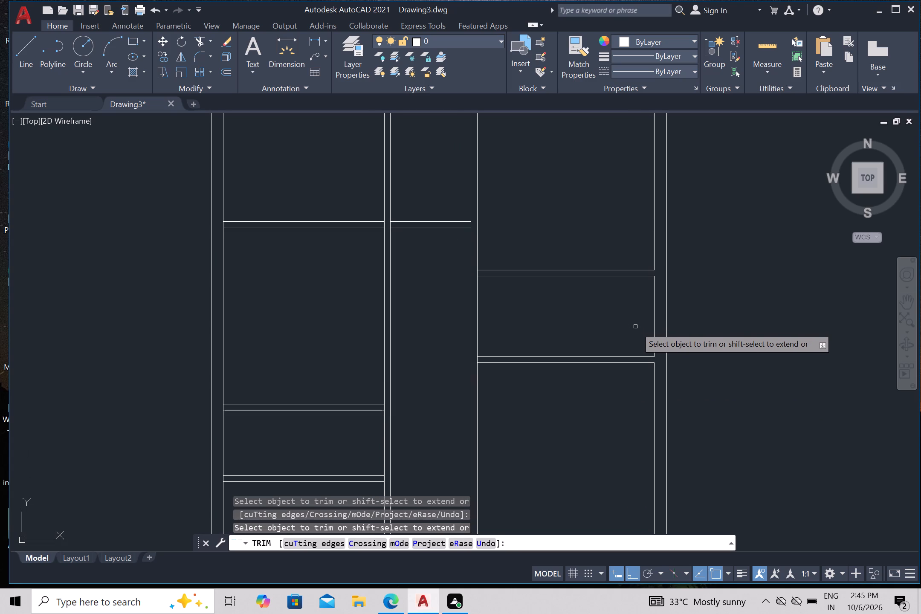
pyautogui.press('Escape')
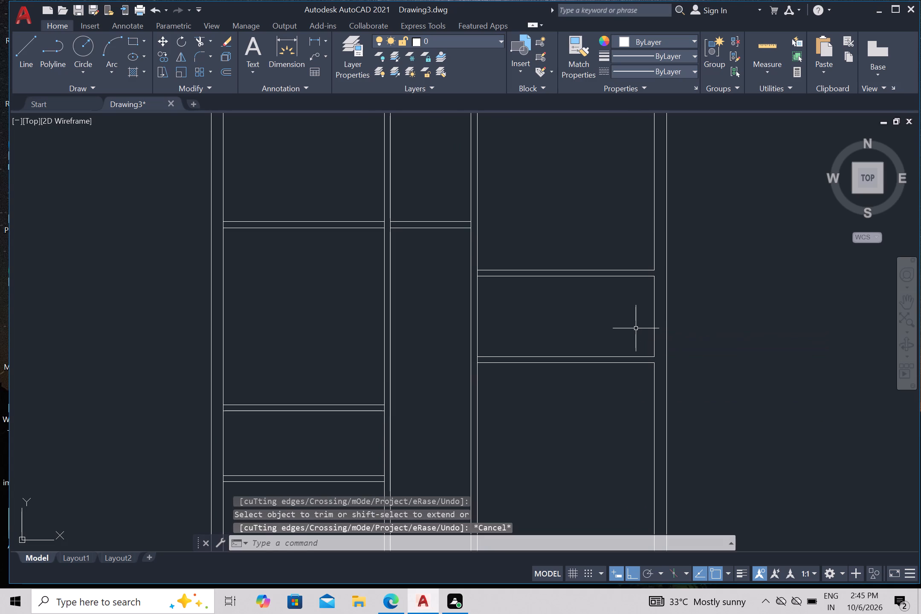
# Offset the inner right wall line of the right bay's 5' room 7' inward, and offset the new line 4.5" further for the wall thickness.
pyautogui.press('o')
pyautogui.press('Return')
pyautogui.press('7')
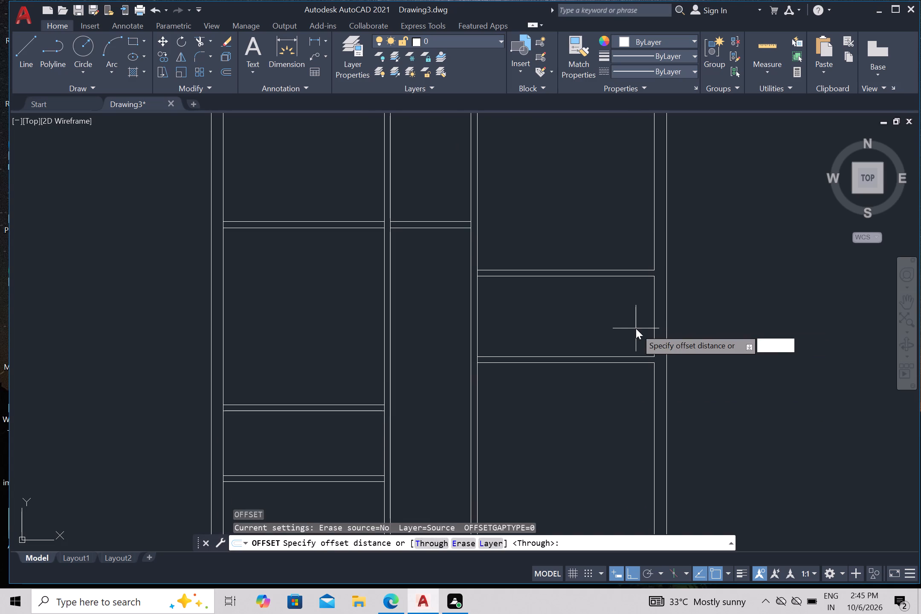
pyautogui.press("'")
pyautogui.press('Return')
pyautogui.click(653, 319)
pyautogui.moveTo(625, 327); pyautogui.dragTo(595, 331)
pyautogui.click(541, 319)
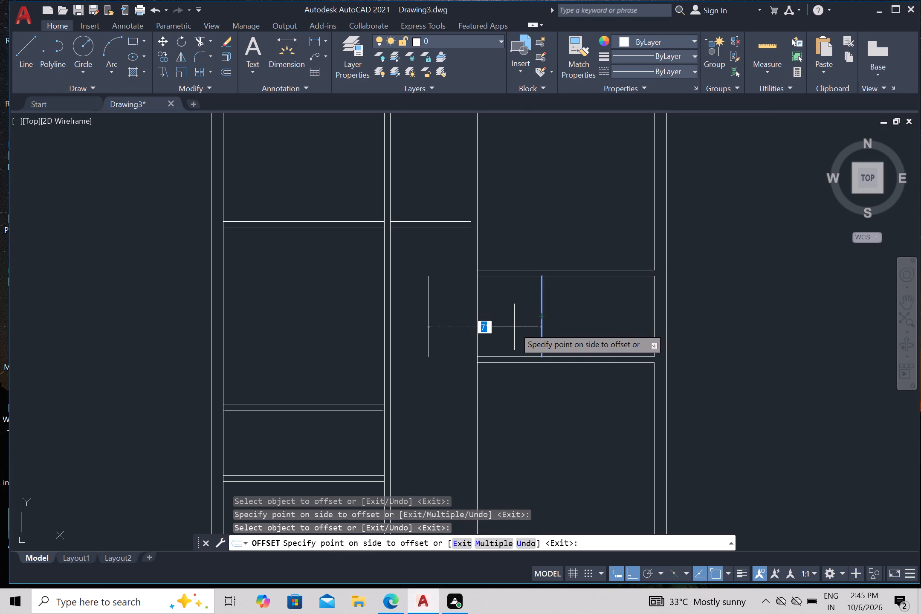
pyautogui.write('4.')
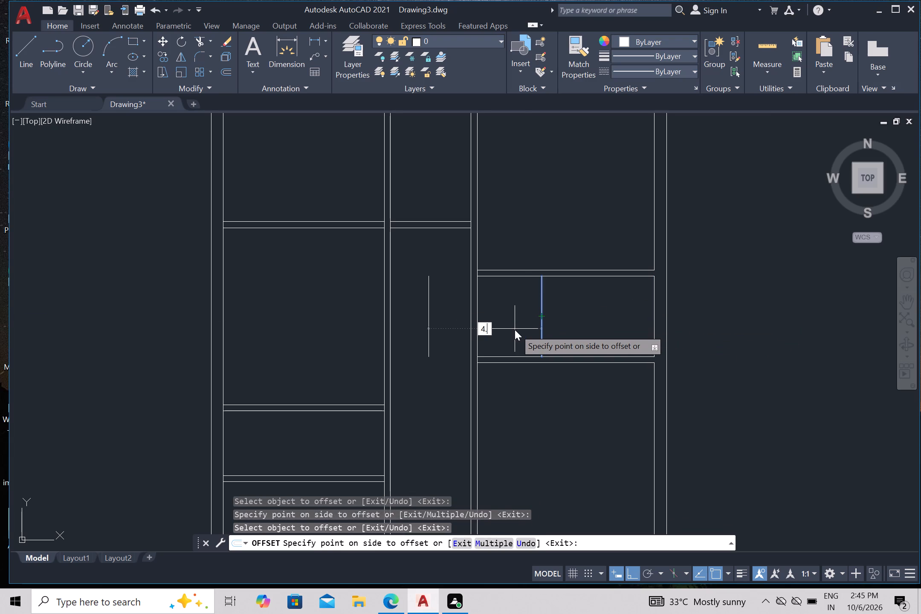
pyautogui.write('5"')
pyautogui.press('Return')
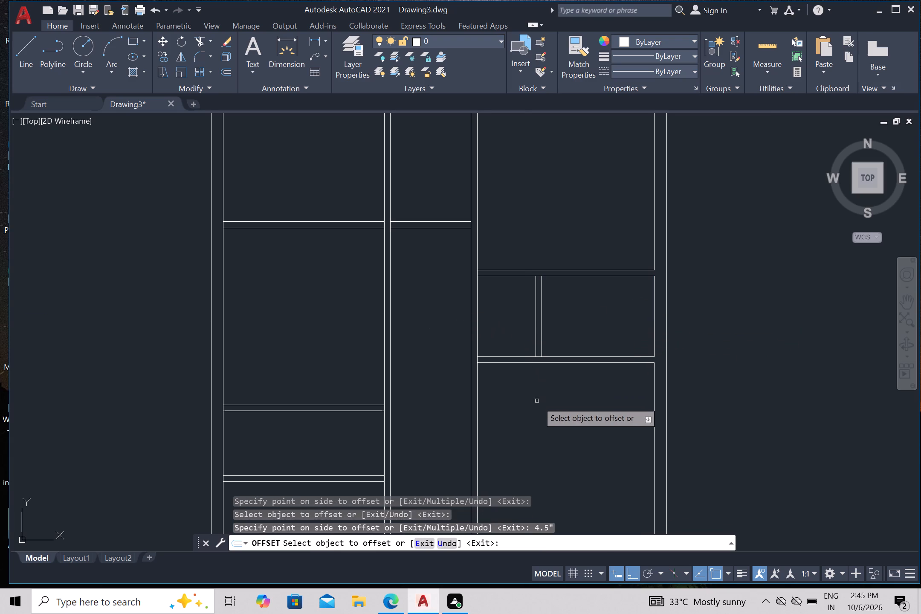
pyautogui.scroll(-1, 542, 414)
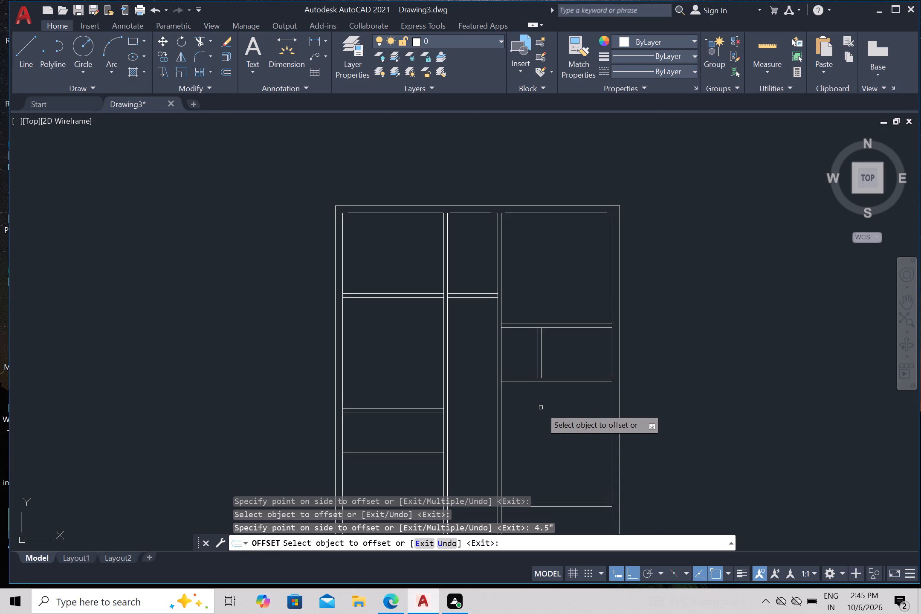
pyautogui.scroll(1, 541, 408)
pyautogui.press('Escape')
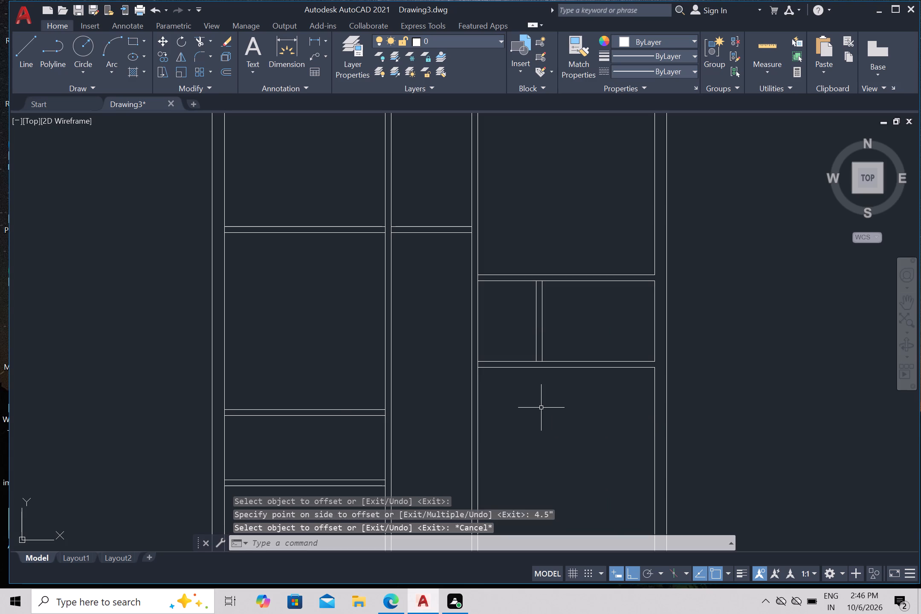
# Draw vertical lines from both ends of the new partition's left line, extending past the horizontal walls below and above it.
pyautogui.press('l')
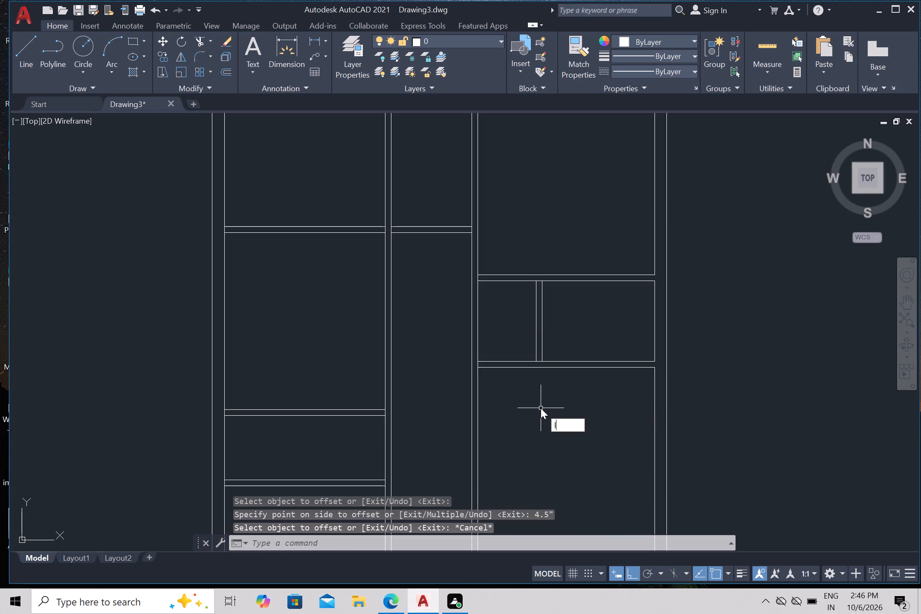
pyautogui.press('Return')
pyautogui.click(535, 360)
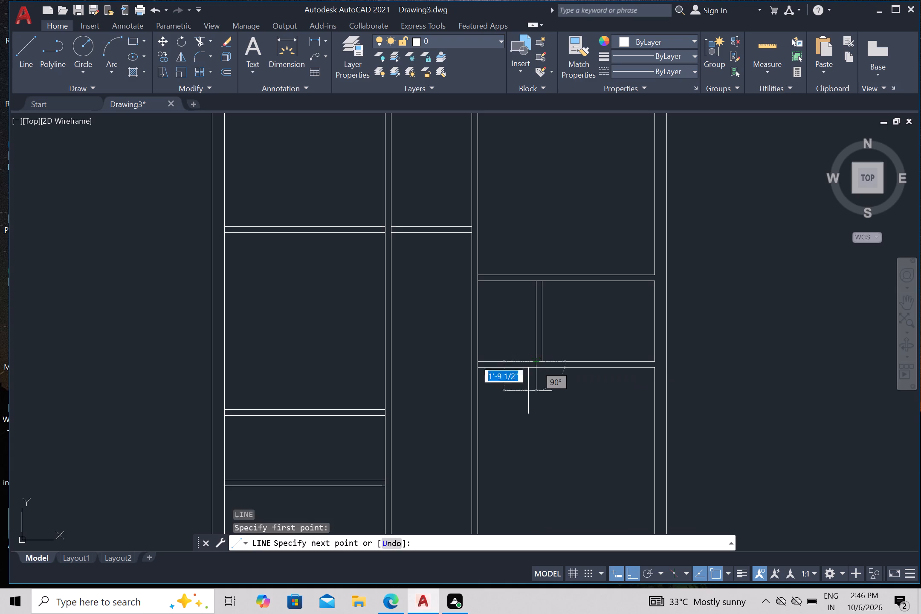
pyautogui.moveTo(531, 416); pyautogui.dragTo(531, 411)
pyautogui.press('Return')
pyautogui.press('Return')
pyautogui.click(534, 279)
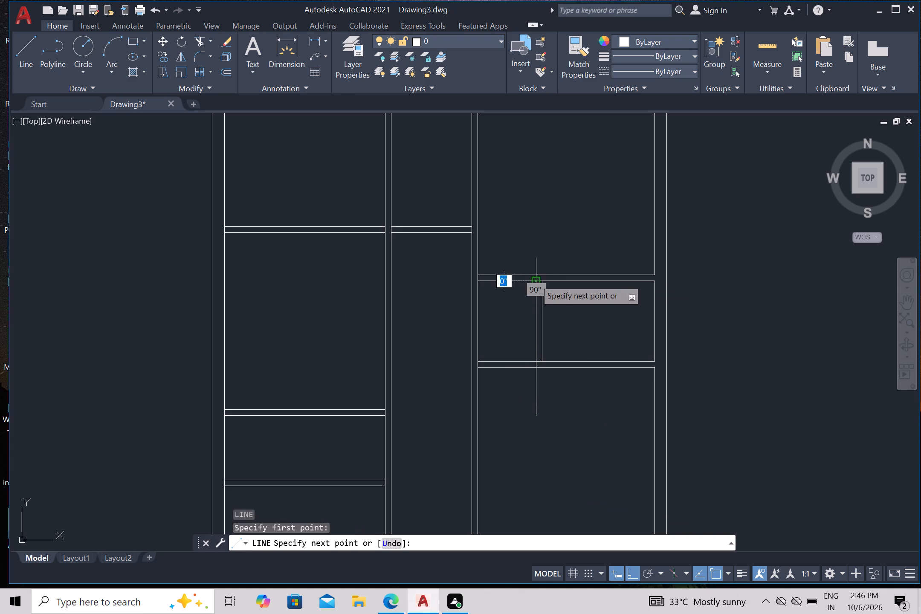
pyautogui.click(536, 244)
pyautogui.press('Return')
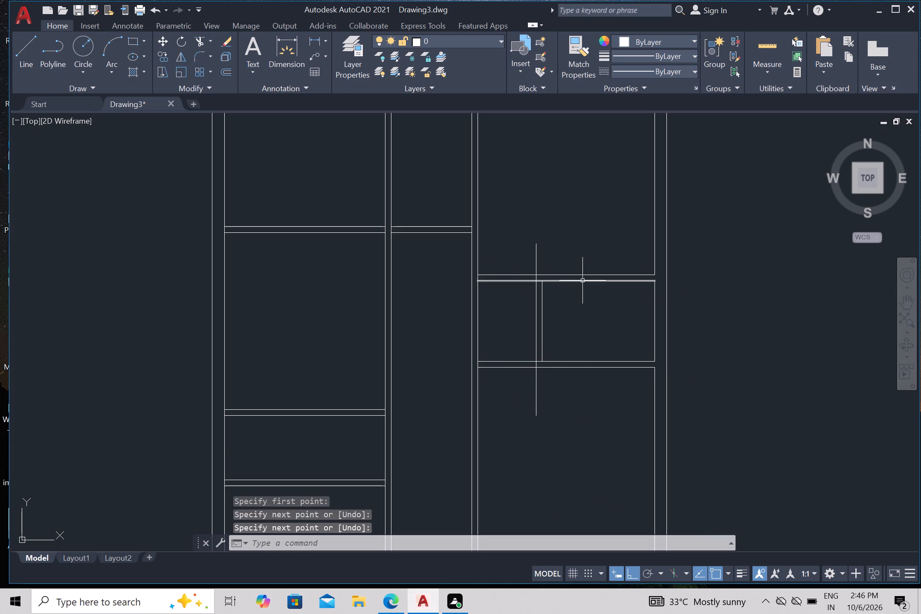
# Trim both horizontal walls to the left of the new partition, along with the vertical line ends overhanging above and below them.
pyautogui.press('t')
pyautogui.press('r')
pyautogui.press('Return')
pyautogui.click(564, 255)
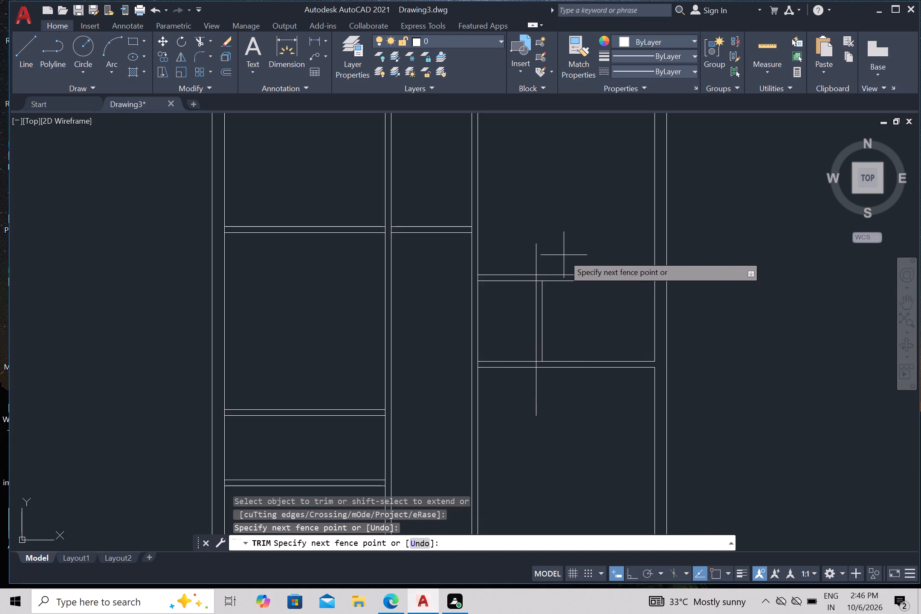
pyautogui.click(498, 288)
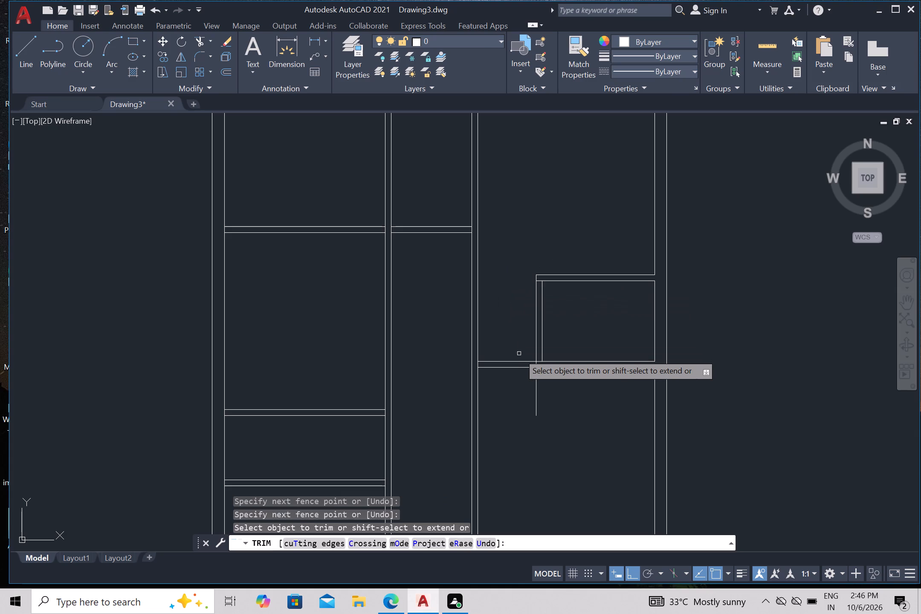
pyautogui.click(516, 349)
pyautogui.click(524, 403)
pyautogui.click(521, 389)
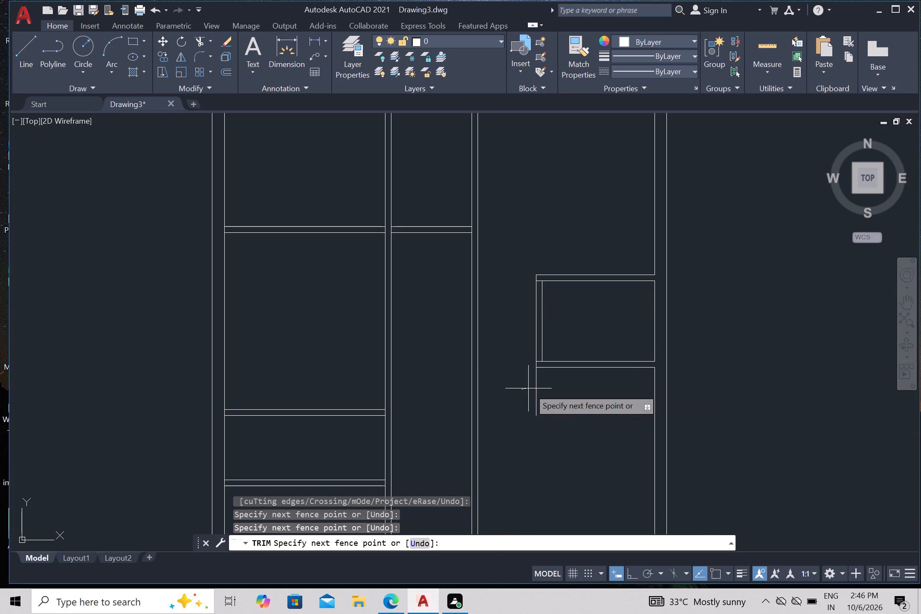
pyautogui.click(553, 390)
# Trim the crossing wall lines inside the small room's lower-left and upper-left wall corners, and end the trimming.
pyautogui.scroll(3, 549, 364)
pyautogui.moveTo(524, 369); pyautogui.dragTo(516, 365)
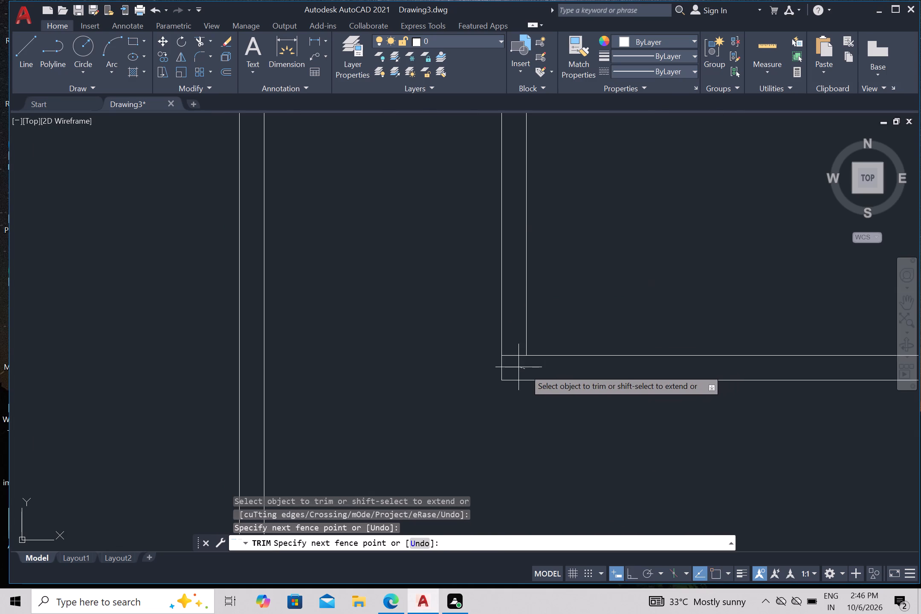
pyautogui.click(507, 345)
pyautogui.click(510, 367)
pyautogui.scroll(-4, 513, 355)
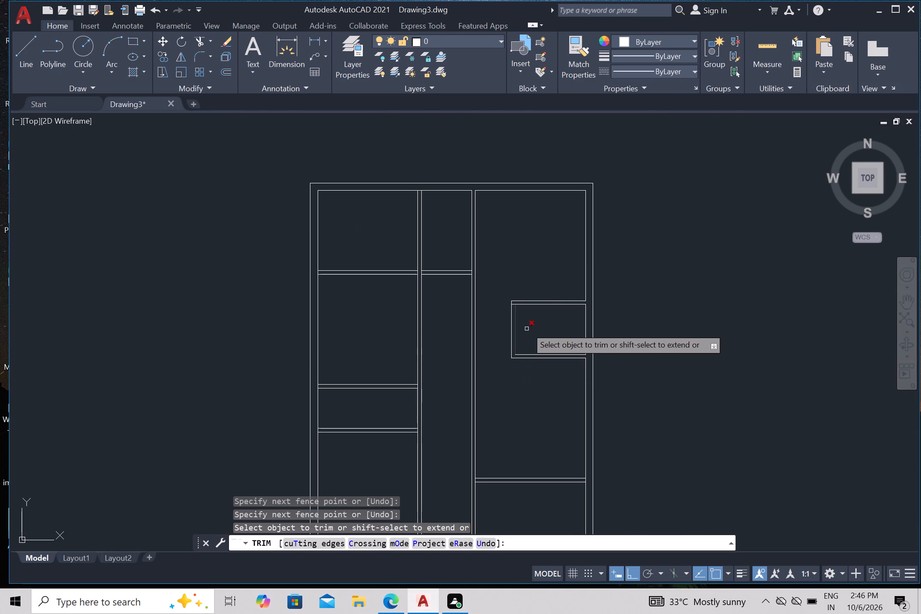
pyautogui.scroll(5, 513, 298)
pyautogui.moveTo(501, 315); pyautogui.dragTo(500, 311)
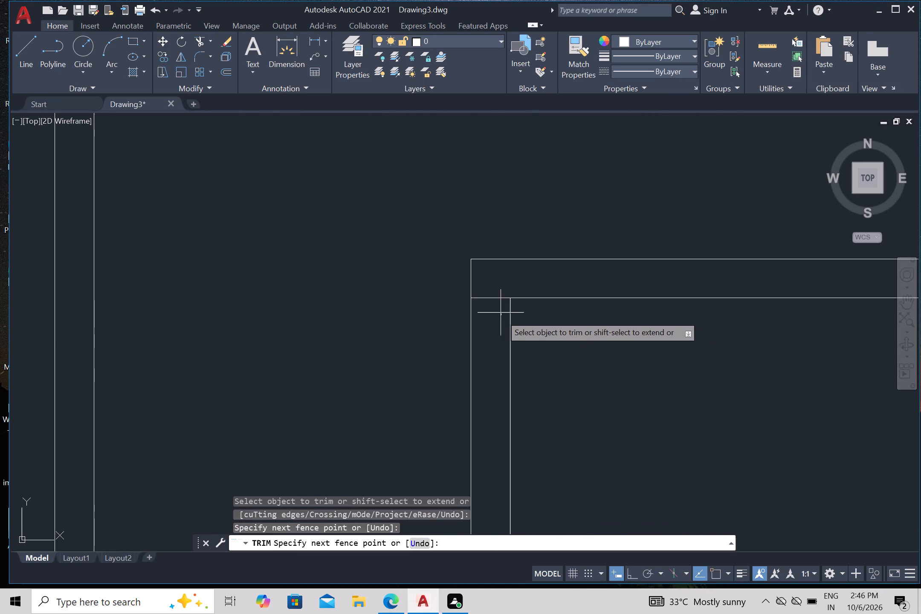
pyautogui.click(495, 290)
pyautogui.scroll(-6, 502, 293)
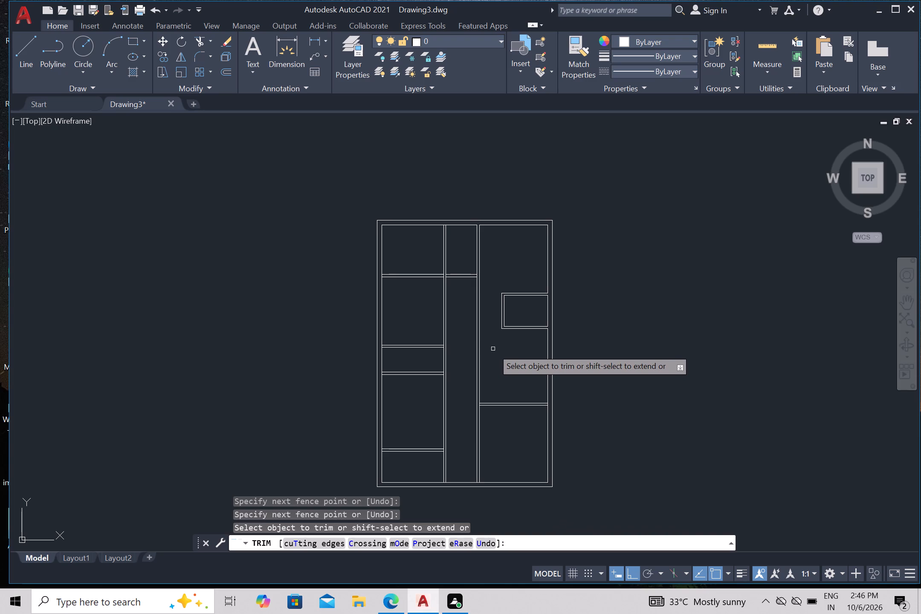
pyautogui.scroll(1, 492, 297)
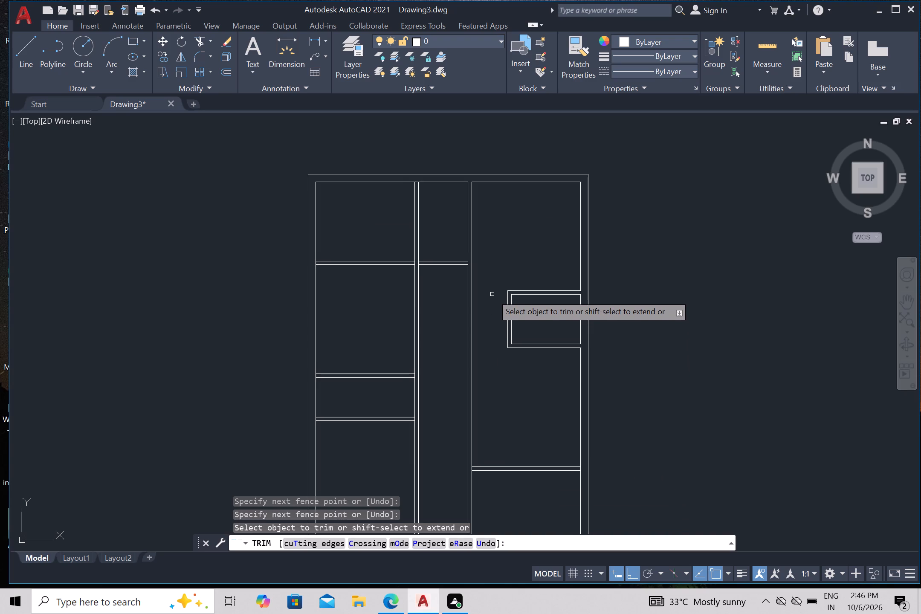
pyautogui.press('Escape')
# Draw a horizontal line from the small room's outer upper-left corner leftward across the third vertical wall.
pyautogui.press('l')
pyautogui.press('Return')
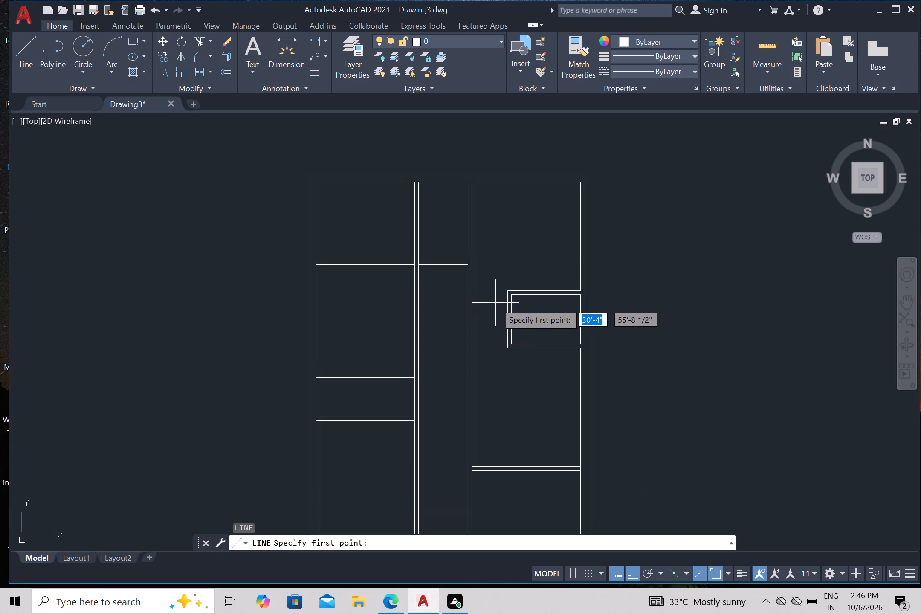
pyautogui.click(504, 290)
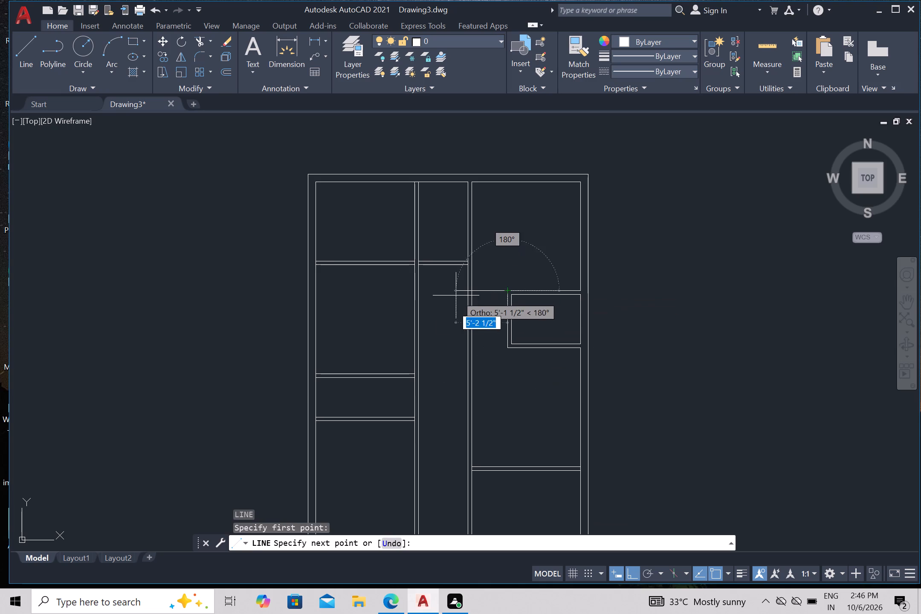
pyautogui.click(451, 298)
pyautogui.press('Return')
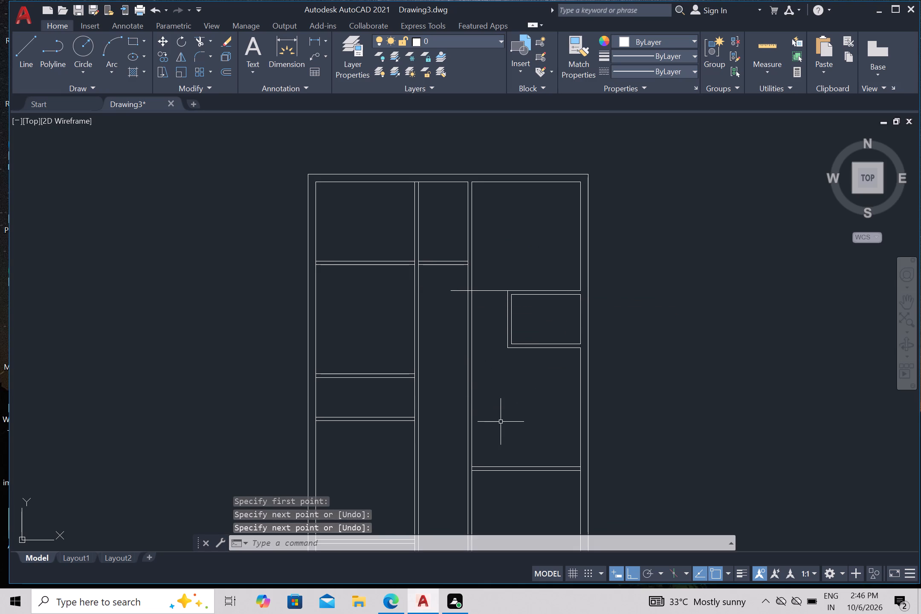
# Draw a short horizontal line from the left end of the right bay's lowest wall's upper line leftward across the third vertical wall.
pyautogui.scroll(-1, 504, 419)
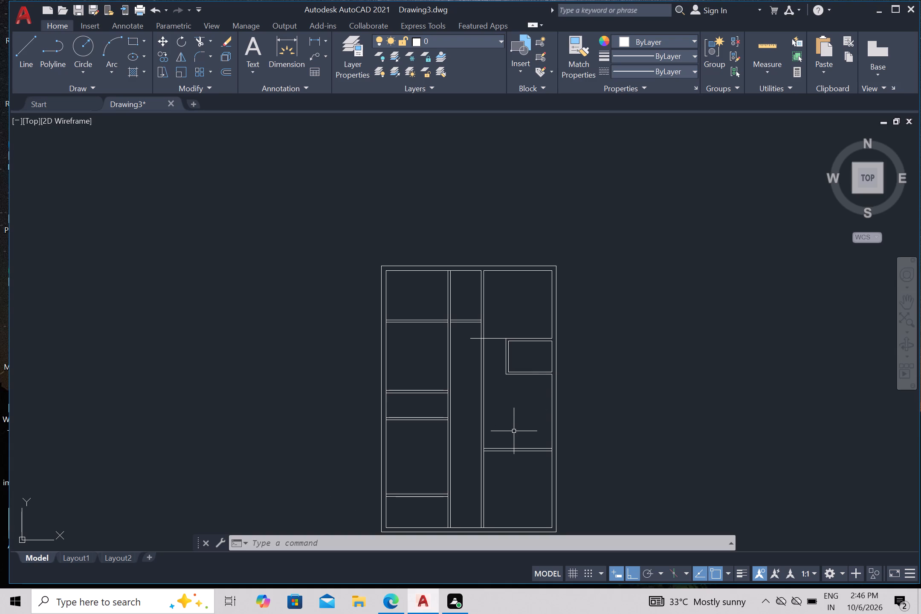
pyautogui.moveTo(507, 427); pyautogui.dragTo(507, 425, button='middle')
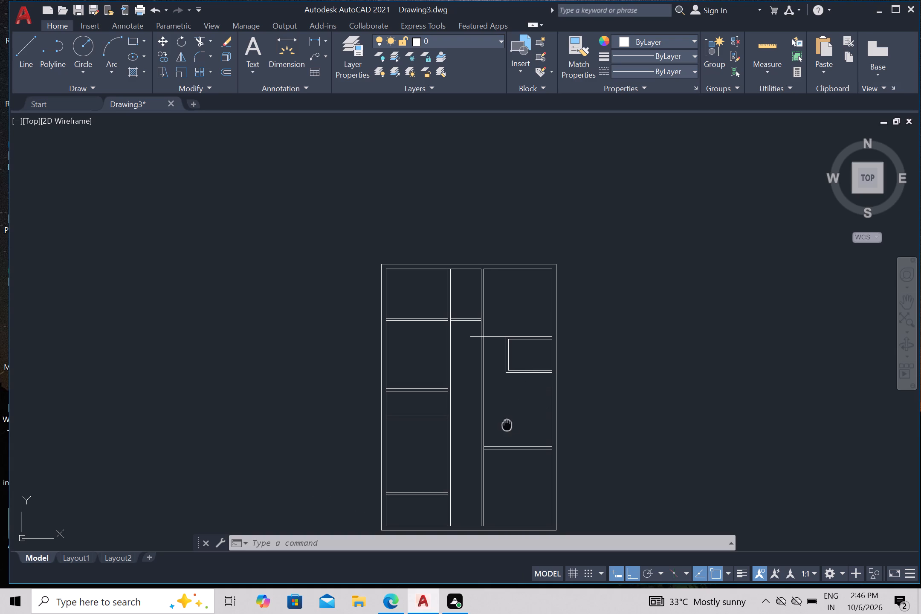
pyautogui.moveTo(507, 425); pyautogui.dragTo(510, 391, button='middle')
pyautogui.scroll(2, 510, 391)
pyautogui.press('Escape')
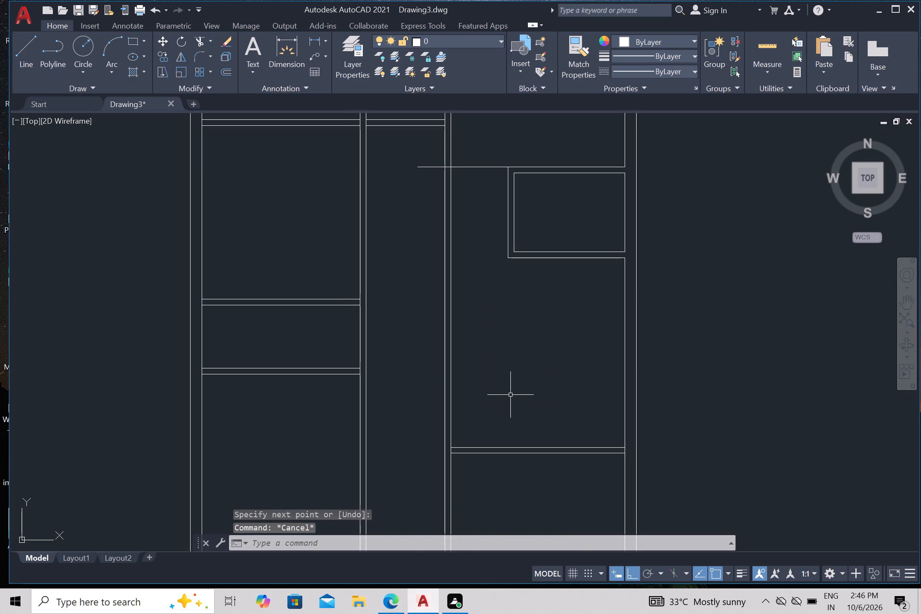
pyautogui.press('l')
pyautogui.press('Return')
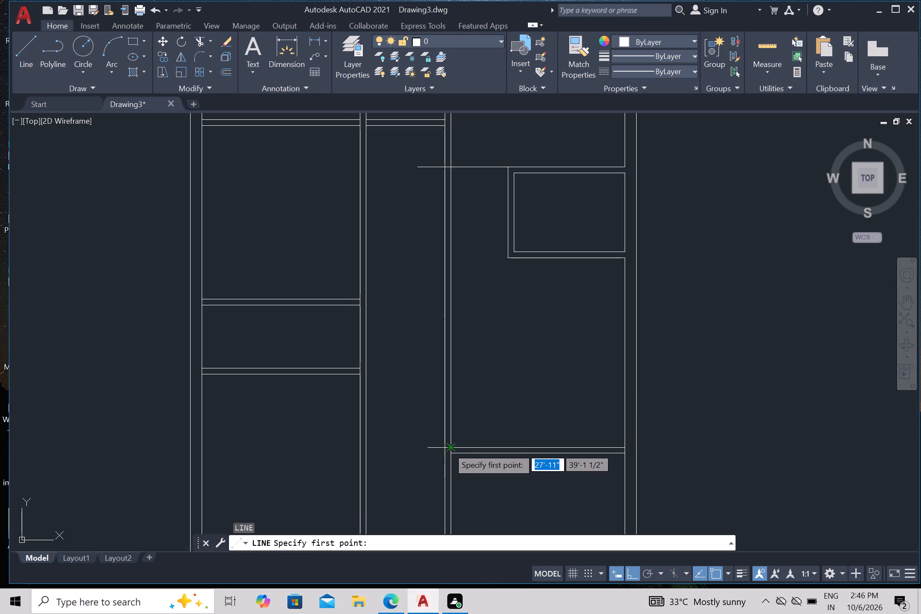
pyautogui.click(449, 448)
pyautogui.click(428, 446)
pyautogui.press('Return')
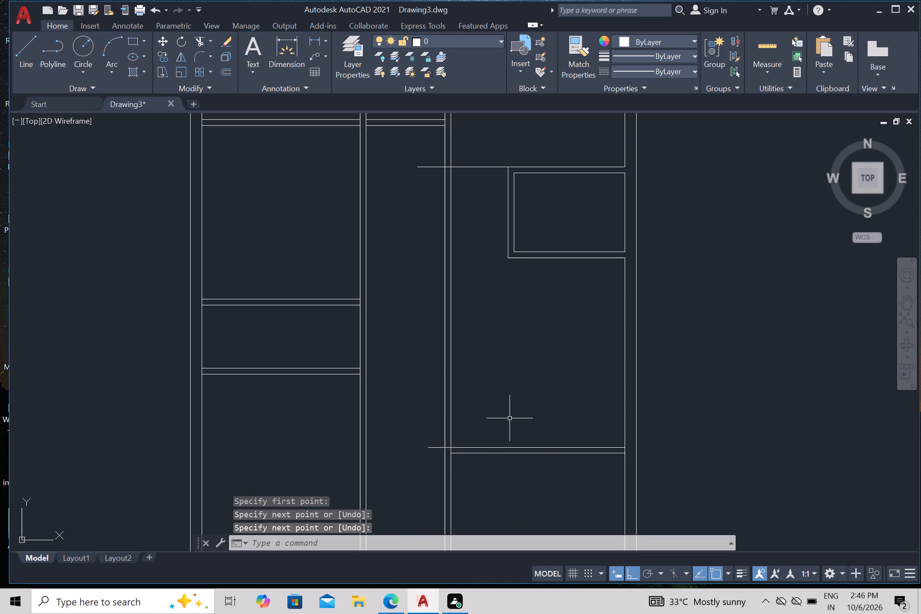
# Trim away the third vertical wall between the two extended horizontal lines, and trim those lines' overhanging left ends.
pyautogui.write('tr')
pyautogui.press('Return')
pyautogui.click(485, 384)
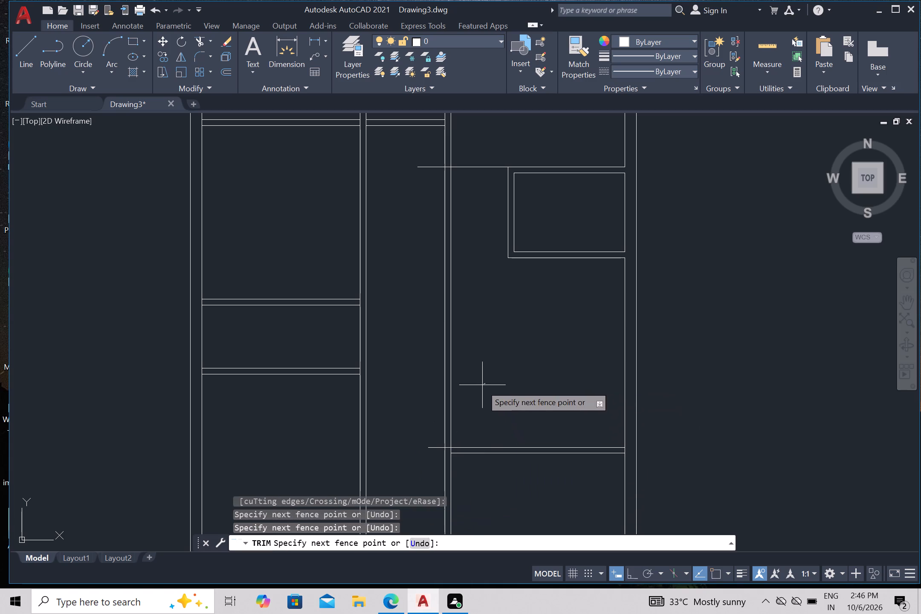
pyautogui.click(425, 391)
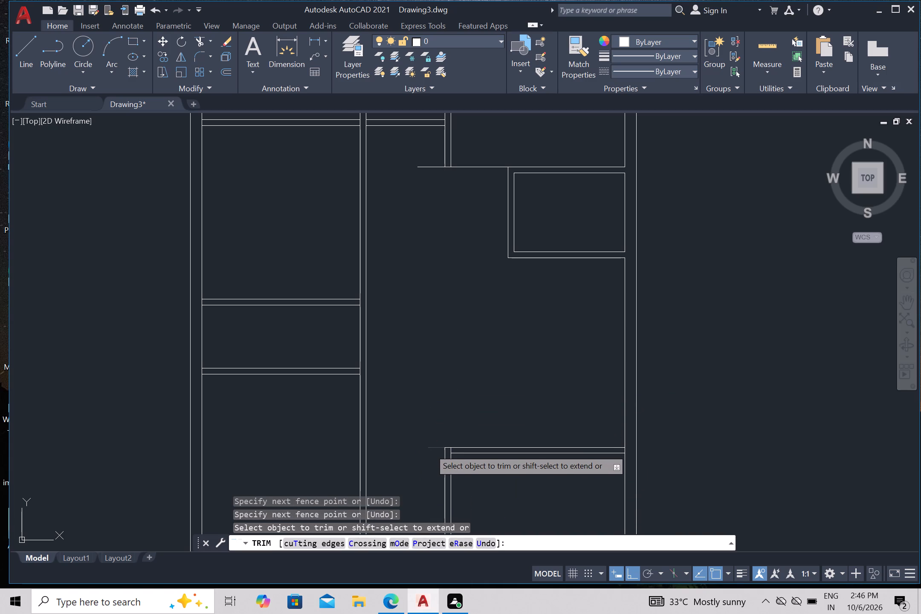
pyautogui.click(429, 449)
pyautogui.click(423, 168)
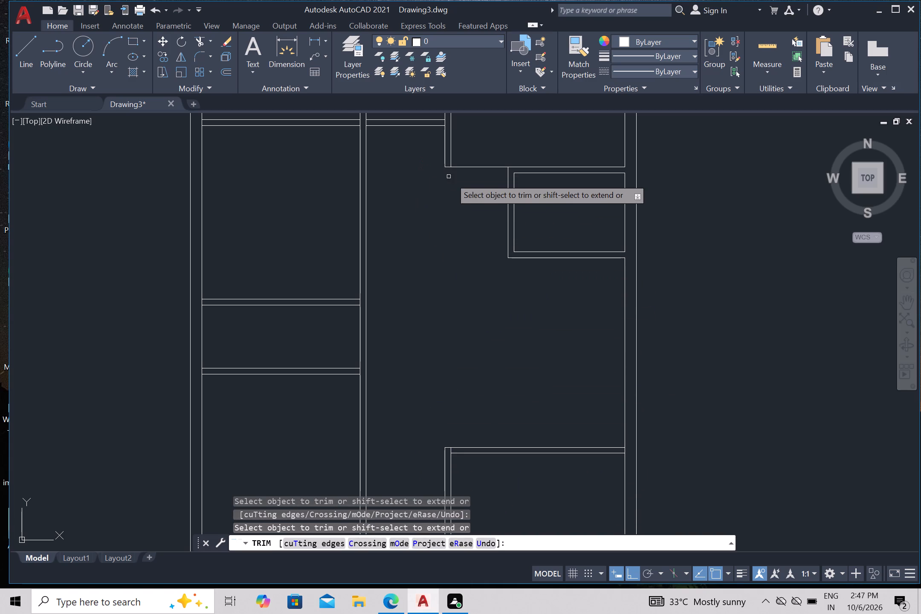
# Trim the line left of the right small room and the crossing lines at the lower-right room's two upper corners, and end the trimming.
pyautogui.click(480, 166)
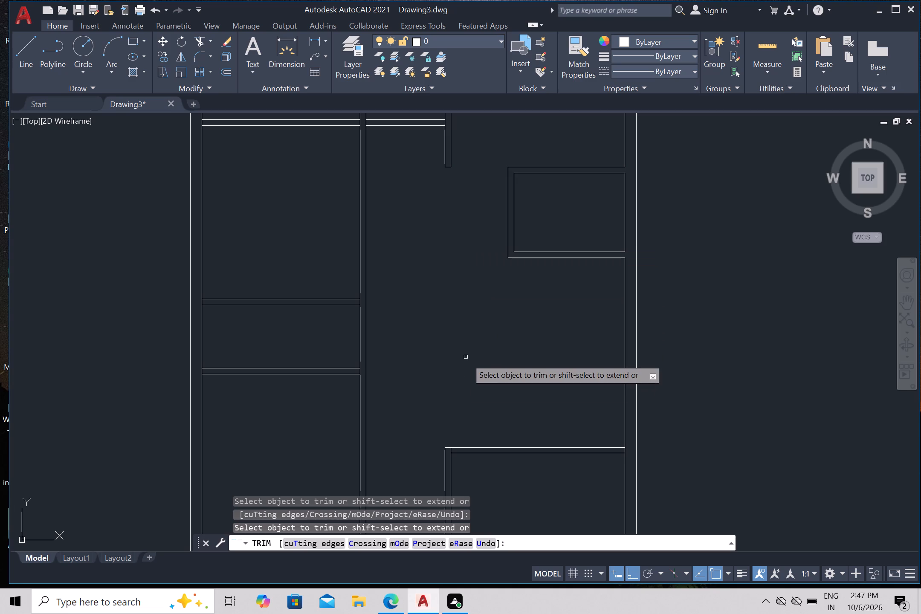
pyautogui.scroll(2, 458, 459)
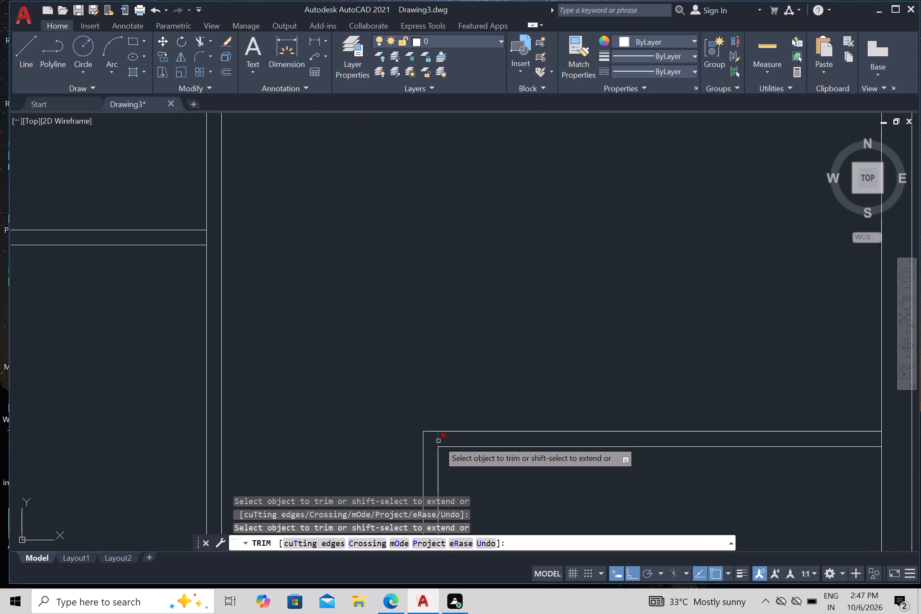
pyautogui.click(438, 441)
pyautogui.scroll(-2, 445, 436)
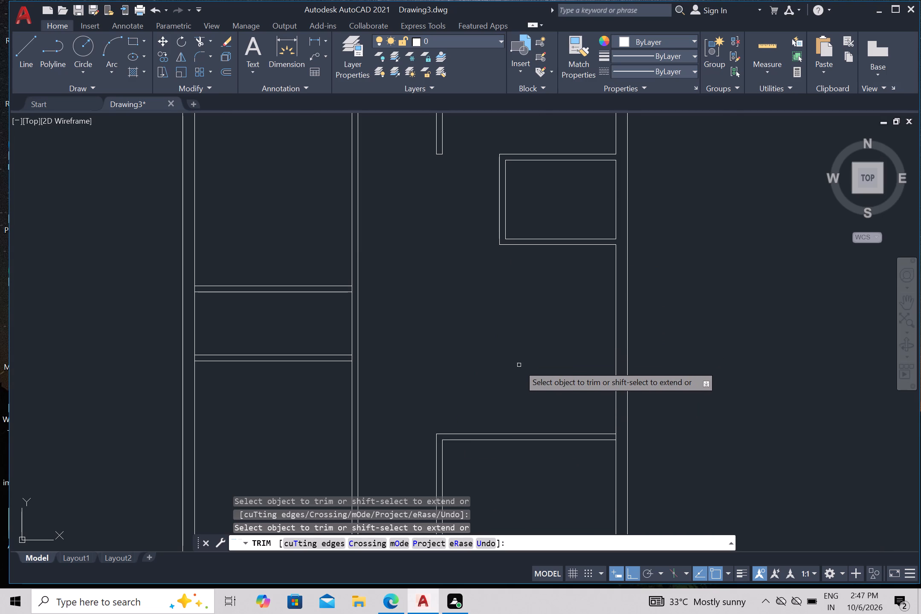
pyautogui.scroll(-1, 519, 365)
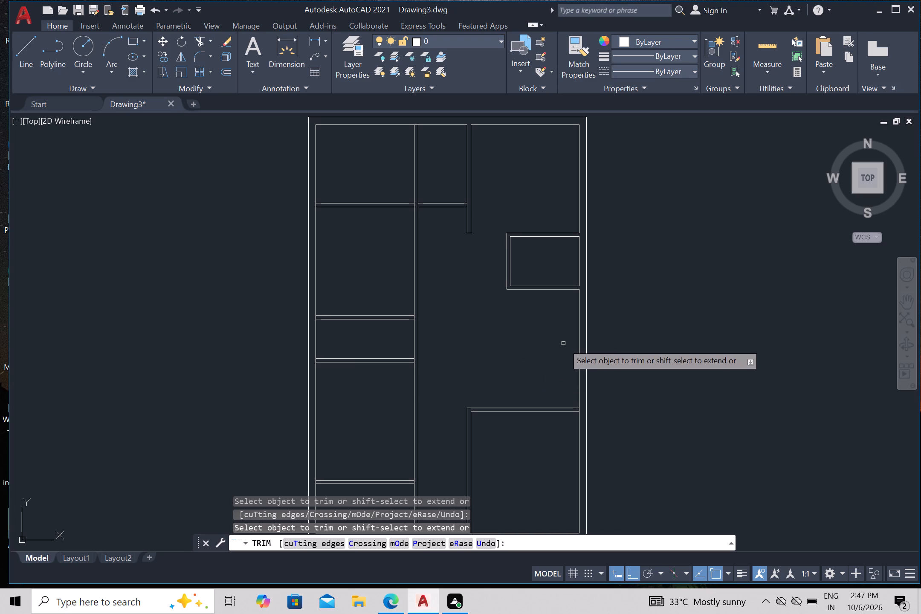
pyautogui.scroll(2, 571, 407)
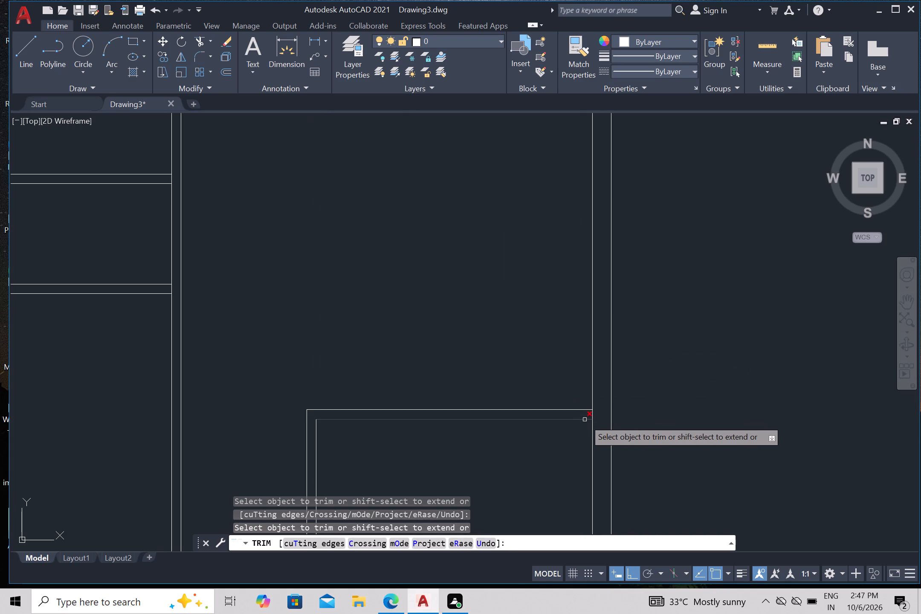
pyautogui.click(593, 415)
pyautogui.scroll(-1, 531, 344)
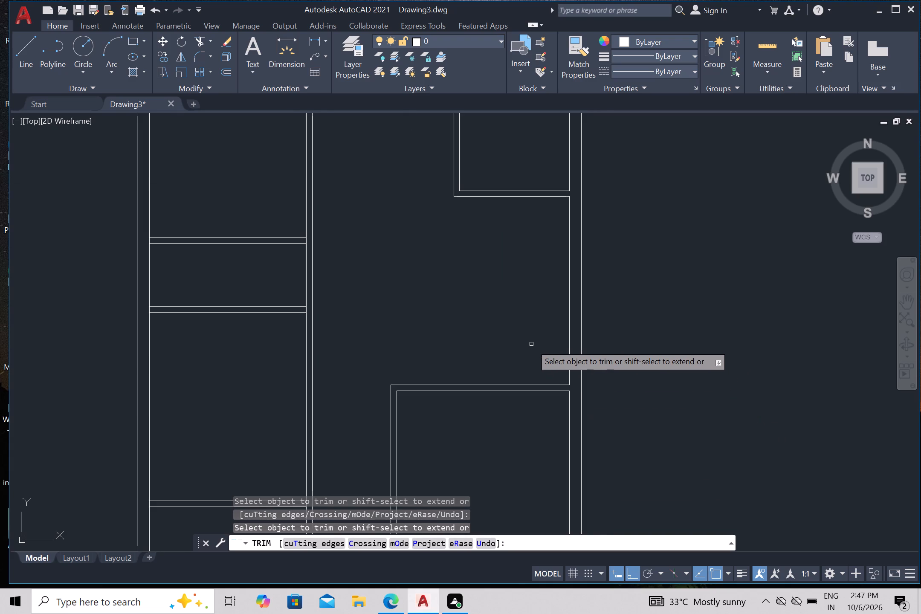
pyautogui.scroll(-1, 531, 344)
pyautogui.press('Escape')
# Offset the right exterior wall's inner line, between the small room and the lower-right room, 16' to the left.
pyautogui.press('o')
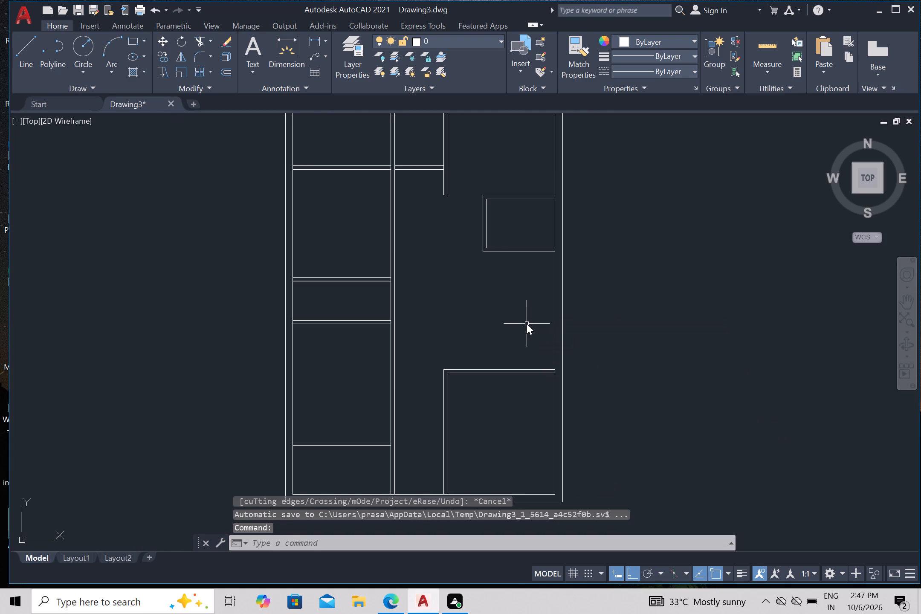
pyautogui.press('Return')
pyautogui.press('1')
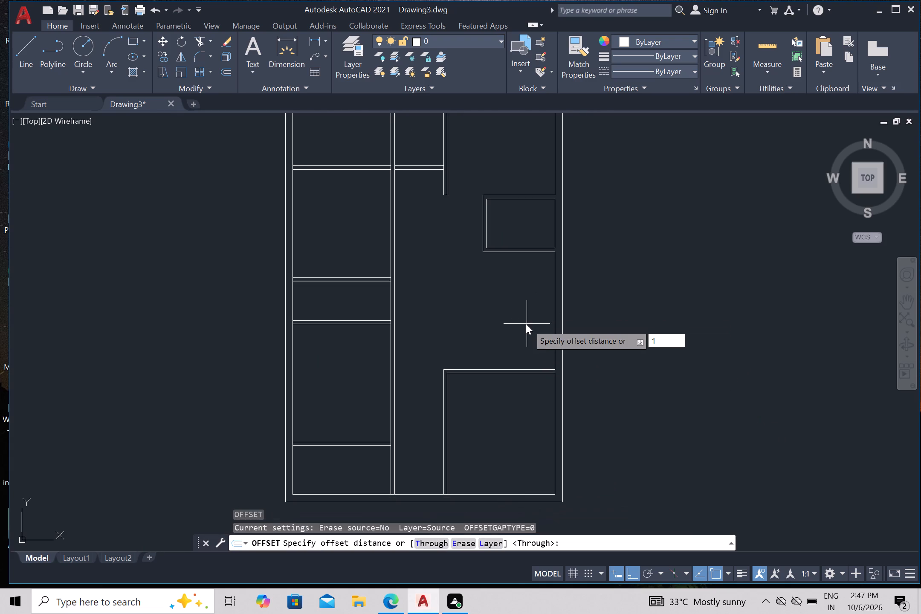
pyautogui.write("6'")
pyautogui.press('Return')
pyautogui.moveTo(555, 307); pyautogui.dragTo(550, 310)
pyautogui.click(513, 318)
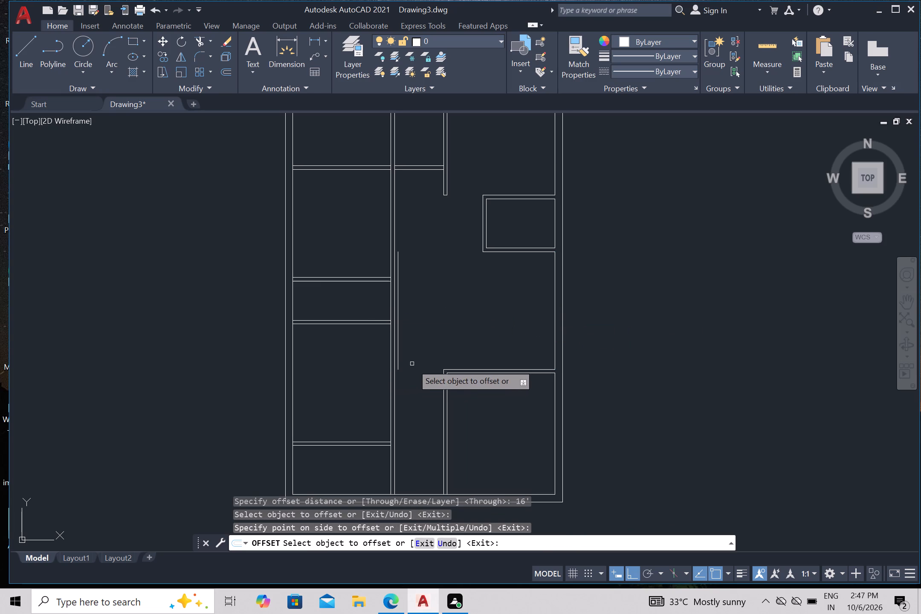
# Offset the left exterior wall's inner line 5' inward, and offset that new line 4.5" to the right to form a wall.
pyautogui.scroll(1, 414, 357)
pyautogui.moveTo(415, 360); pyautogui.dragTo(559, 403, button='middle')
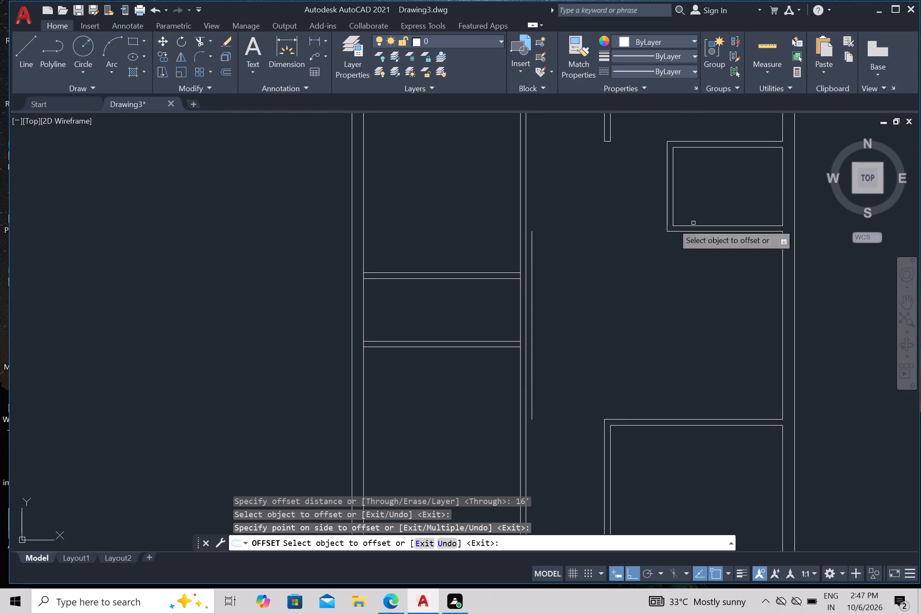
pyautogui.click(363, 310)
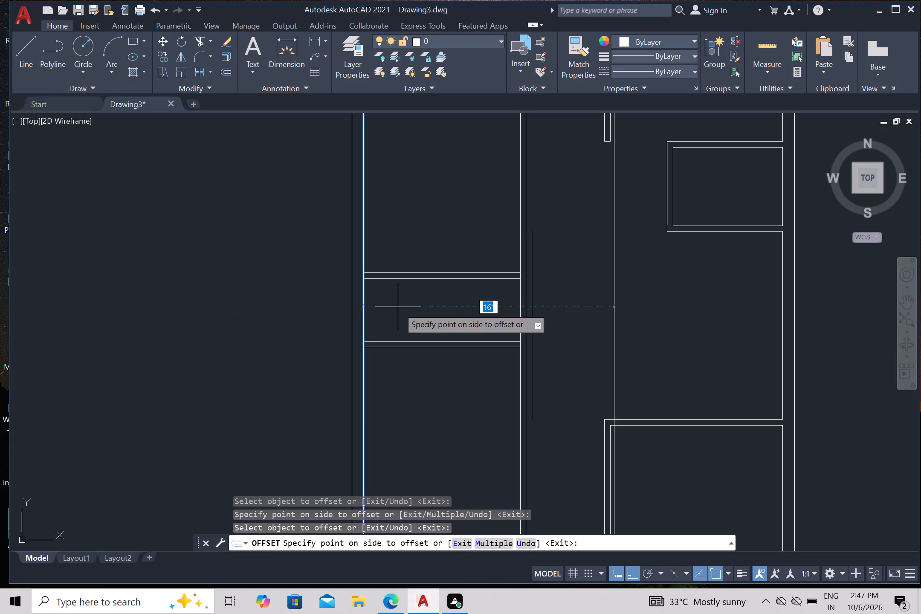
pyautogui.press('5')
pyautogui.press("'")
pyautogui.press('Return')
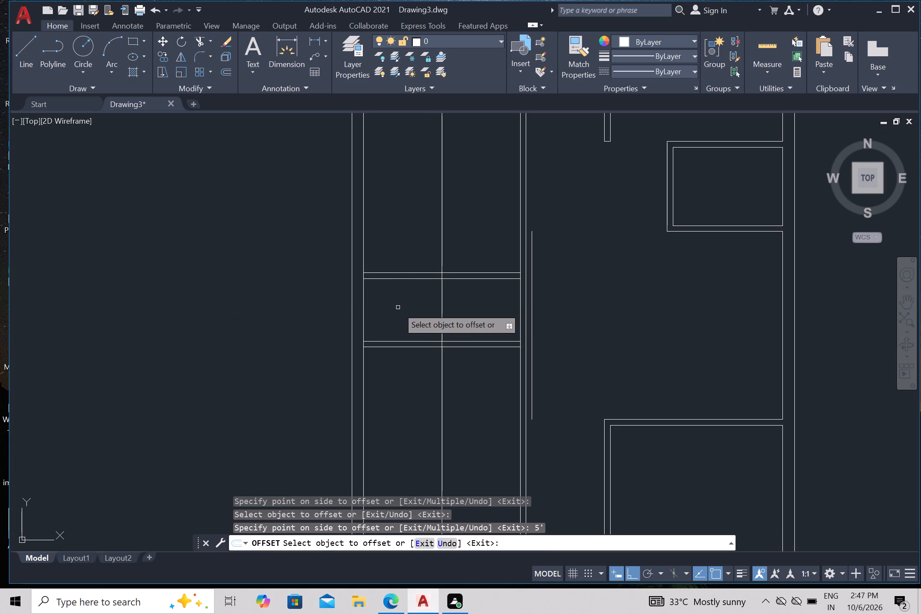
pyautogui.moveTo(442, 309); pyautogui.dragTo(448, 309)
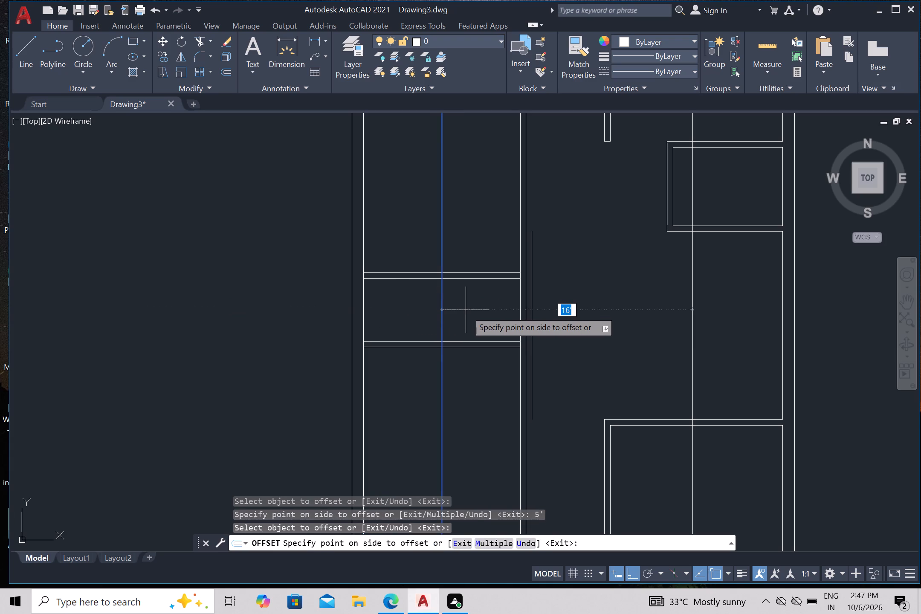
pyautogui.press('4')
pyautogui.write('.5')
pyautogui.hotkey('shift', '"')
pyautogui.press('Return')
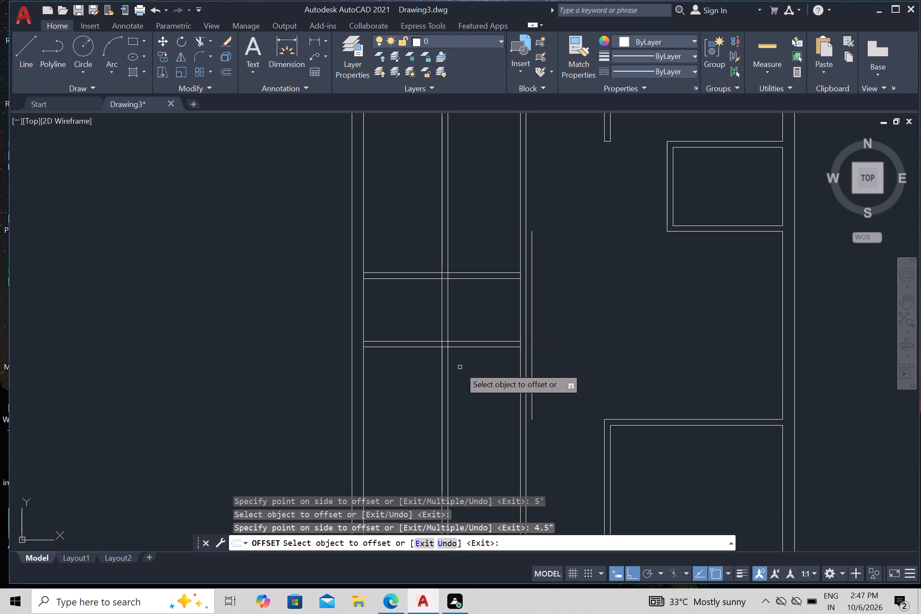
pyautogui.press('Escape')
# Trim the new wall above and below the left bay's two middle walls, and trim those walls right of it, leaving a small room.
pyautogui.write('tr')
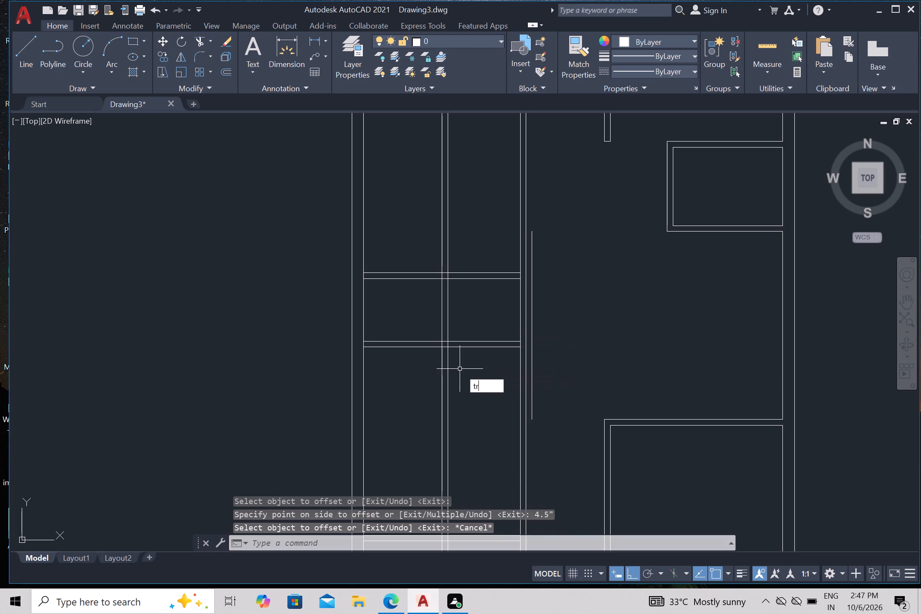
pyautogui.press('Return')
pyautogui.click(460, 369)
pyautogui.click(430, 371)
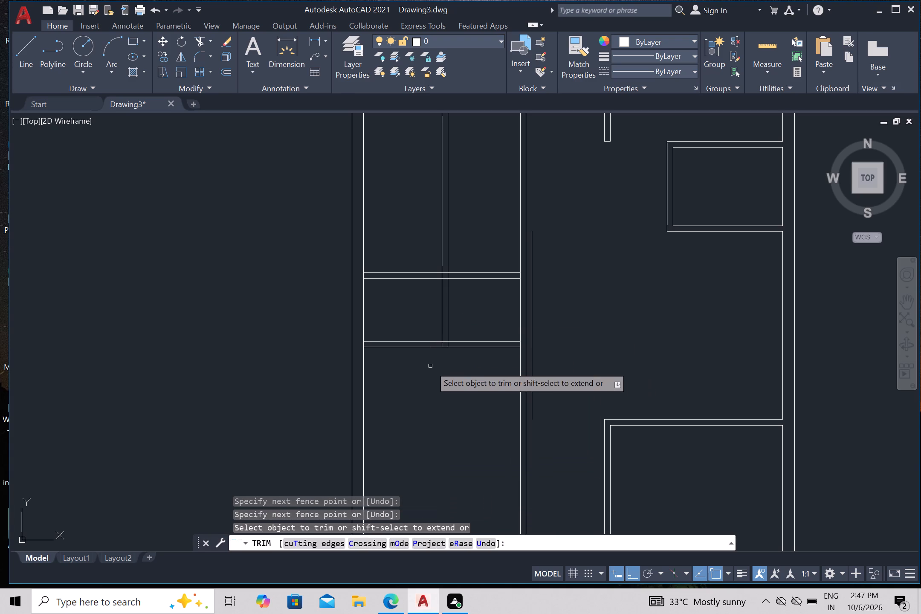
pyautogui.click(465, 230)
pyautogui.click(430, 245)
pyautogui.click(468, 255)
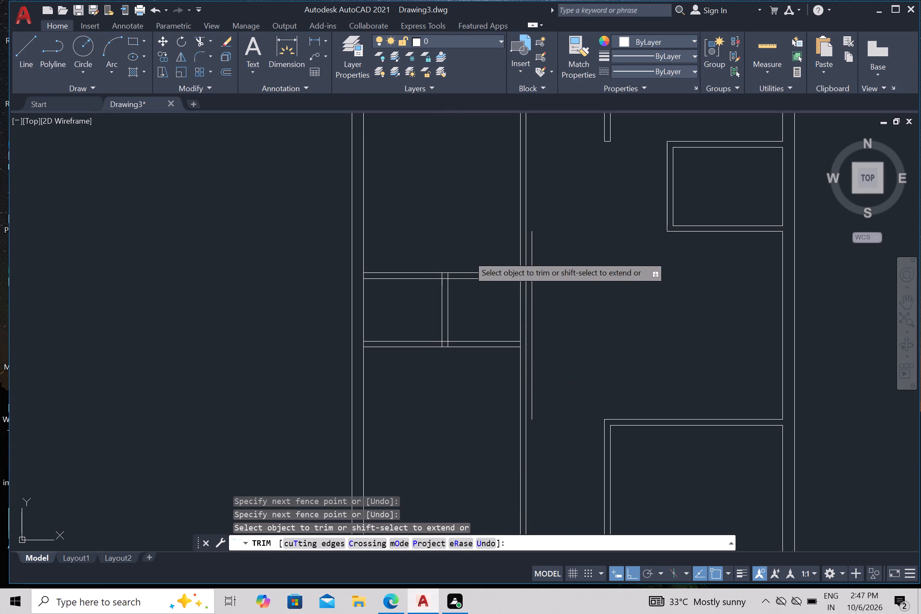
pyautogui.click(469, 382)
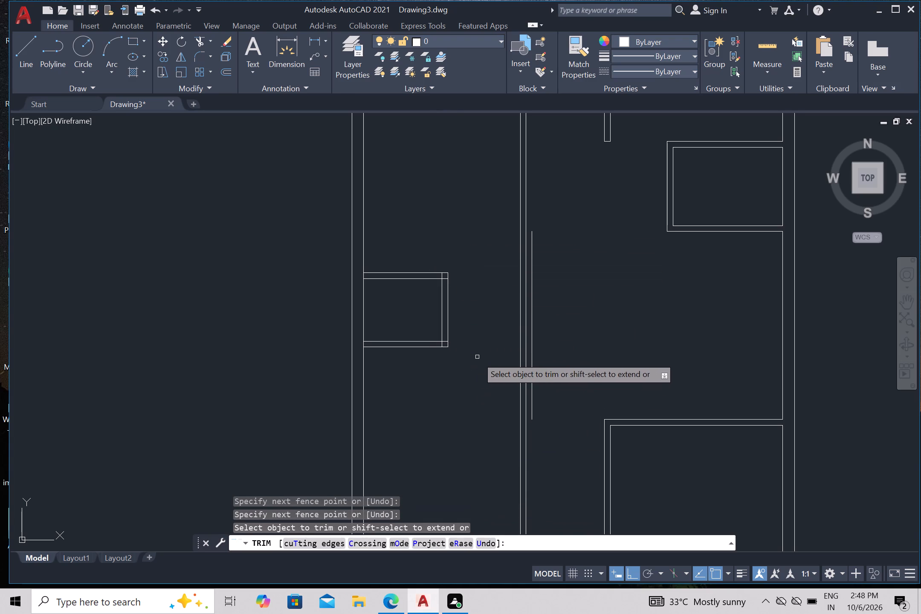
pyautogui.scroll(-1, 479, 335)
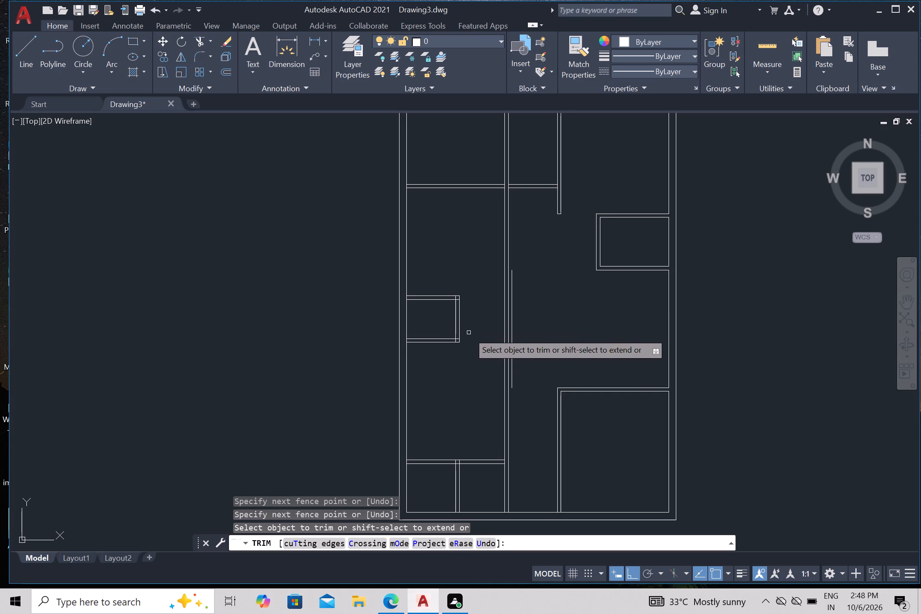
pyautogui.moveTo(469, 333); pyautogui.dragTo(474, 389, button='middle')
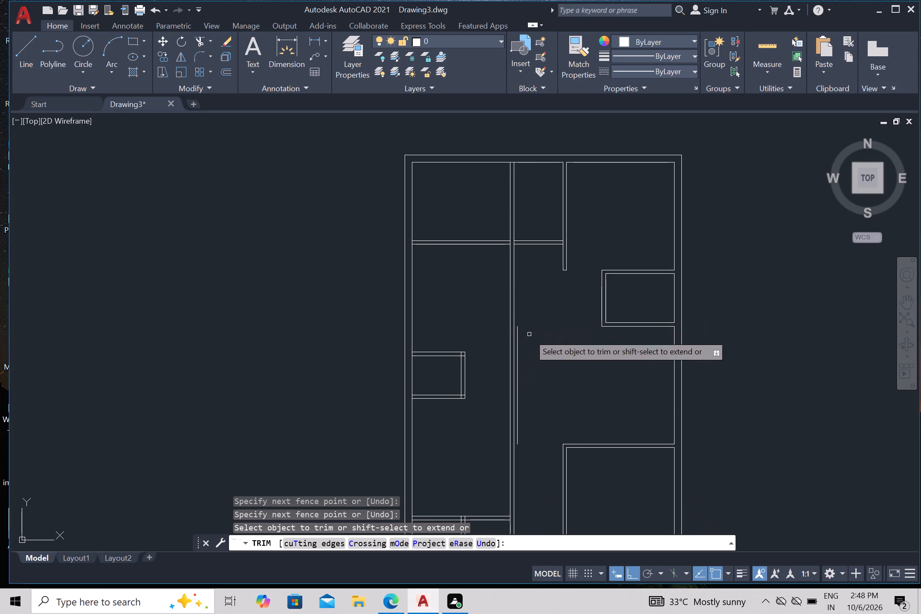
pyautogui.moveTo(514, 416); pyautogui.dragTo(538, 329, button='middle')
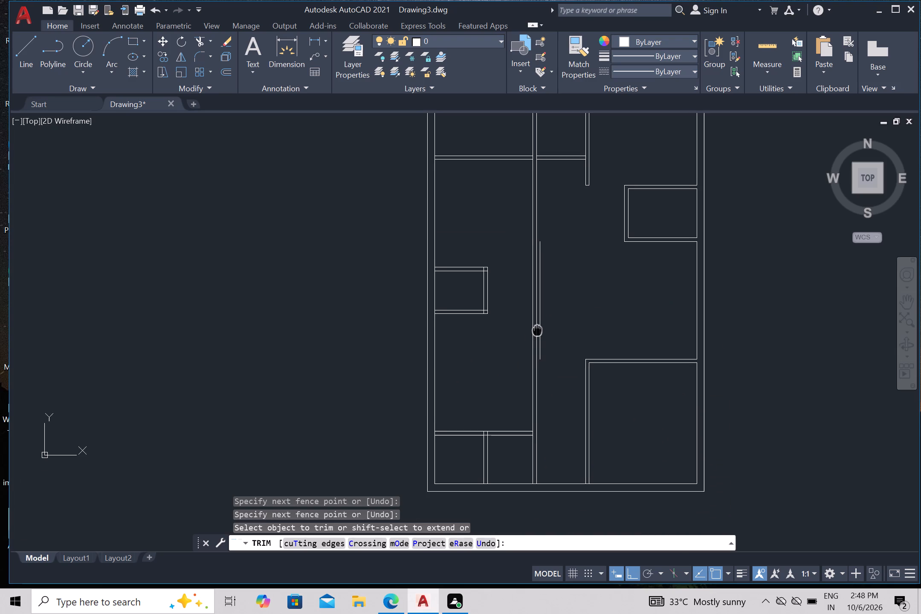
pyautogui.moveTo(538, 329); pyautogui.dragTo(535, 336, button='middle')
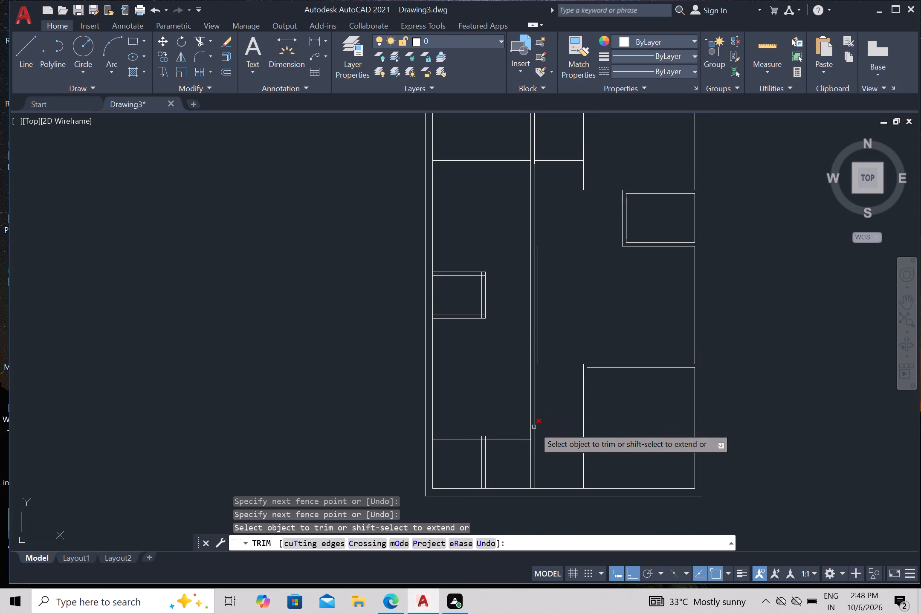
pyautogui.scroll(1, 536, 425)
pyautogui.press('Escape')
# Draw a horizontal line from the right end of the left bay's lowest wall's upper line rightward across the second vertical wall.
pyautogui.press('l')
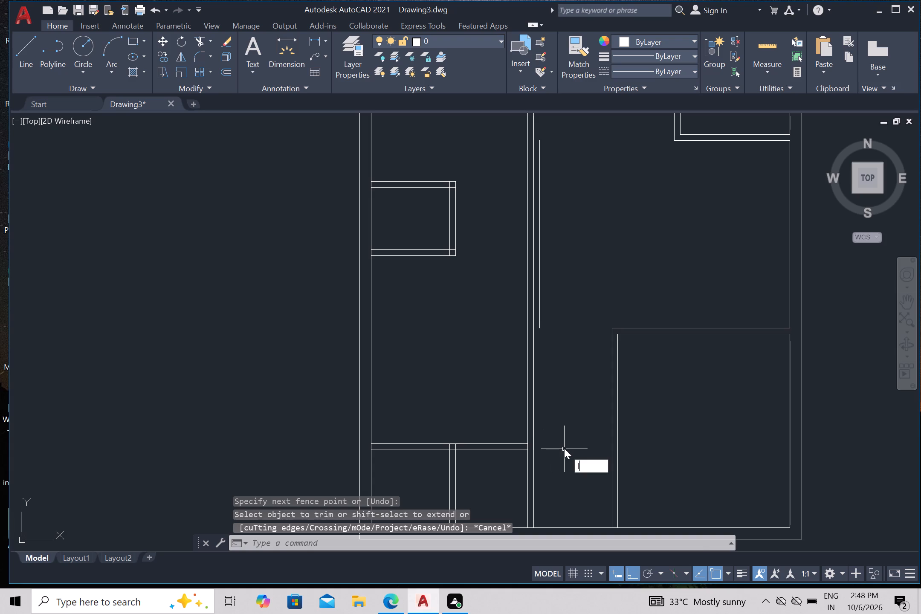
pyautogui.press('Return')
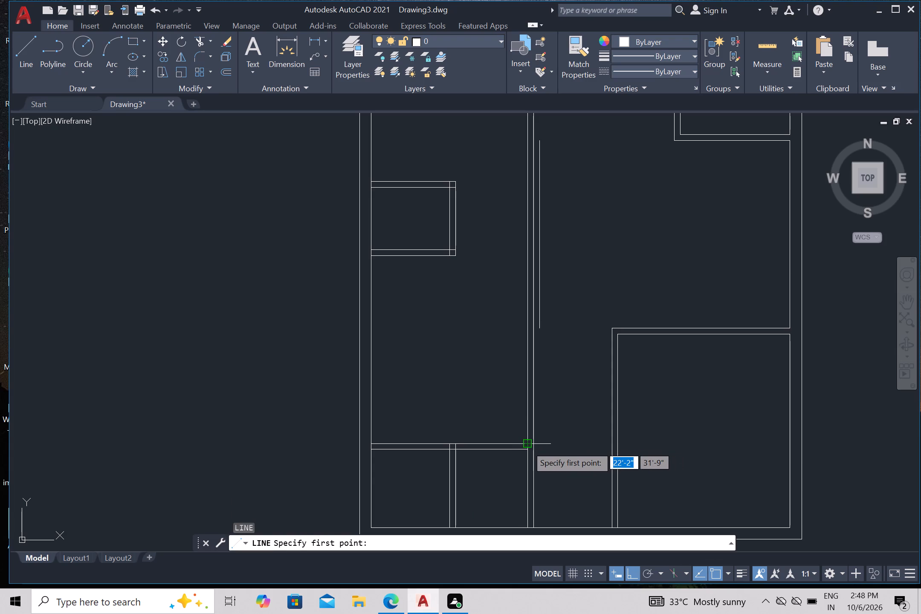
pyautogui.moveTo(527, 446); pyautogui.dragTo(532, 443)
pyautogui.click(561, 443)
pyautogui.press('Return')
# Draw a short horizontal line across the second vertical wall, joining the lower lines of the upper horizontal walls.
pyautogui.moveTo(544, 423); pyautogui.dragTo(534, 585, button='middle')
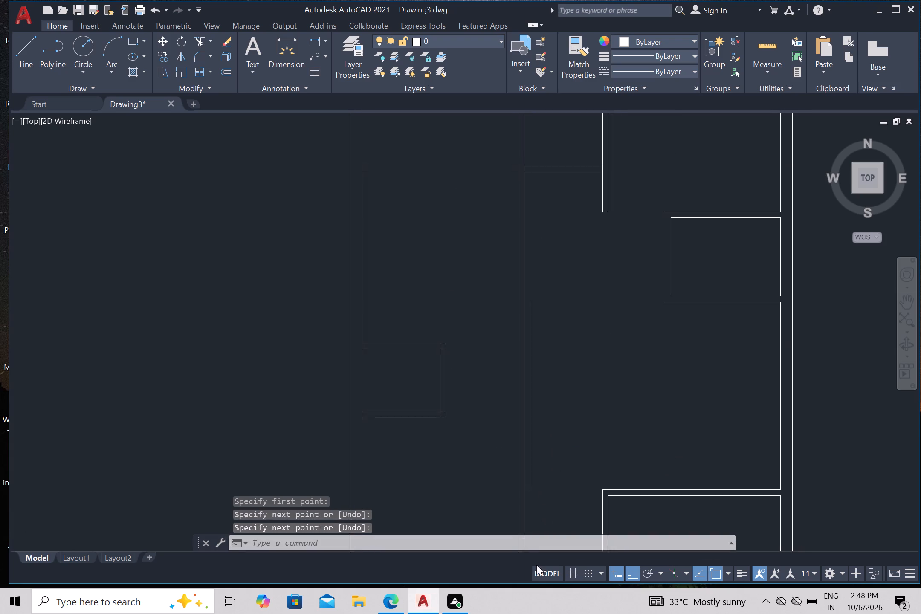
pyautogui.press('Return')
pyautogui.click(526, 168)
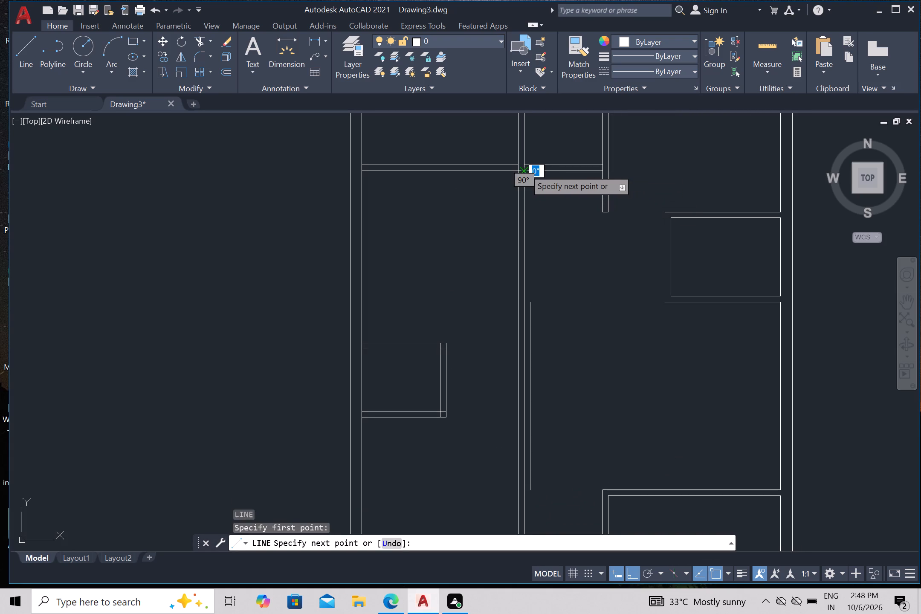
pyautogui.click(519, 171)
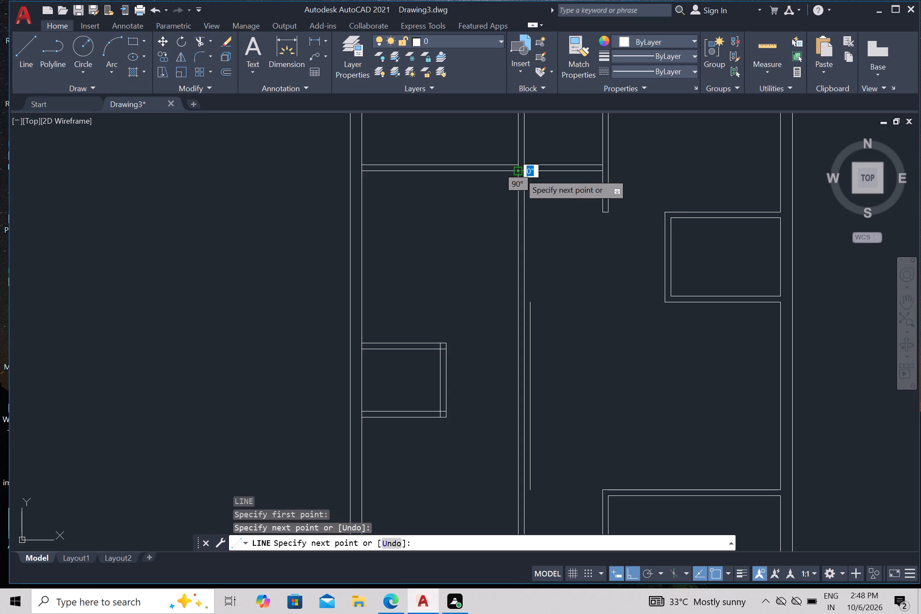
pyautogui.press('Return')
# Trim away both lines of the second vertical wall below the upper horizontal walls.
pyautogui.press('t')
pyautogui.press('r')
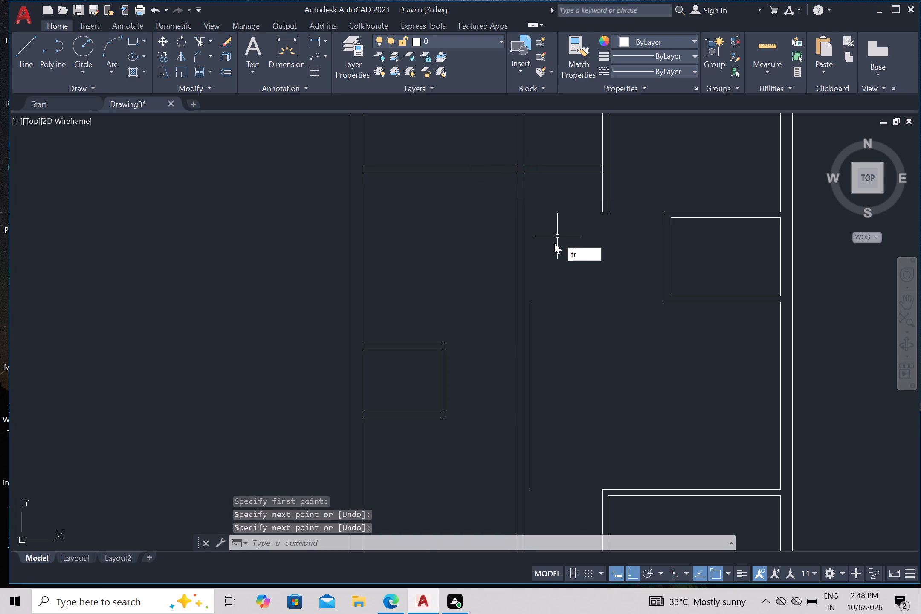
pyautogui.press('Return')
pyautogui.click(528, 231)
pyautogui.click(497, 237)
# Trim the crossing wall lines inside the left small room's lower-right and upper-right wall corners.
pyautogui.scroll(-1, 534, 258)
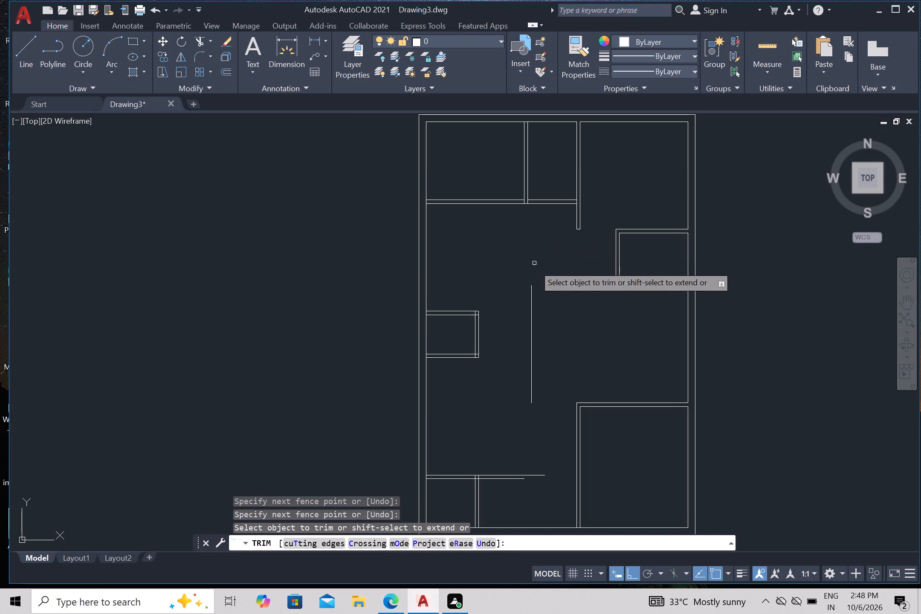
pyautogui.scroll(3, 473, 353)
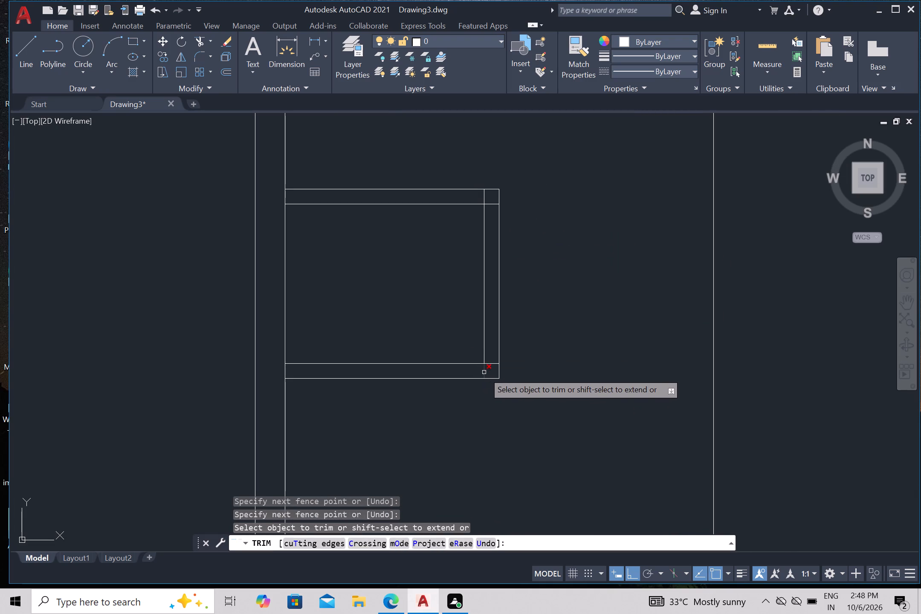
pyautogui.click(484, 373)
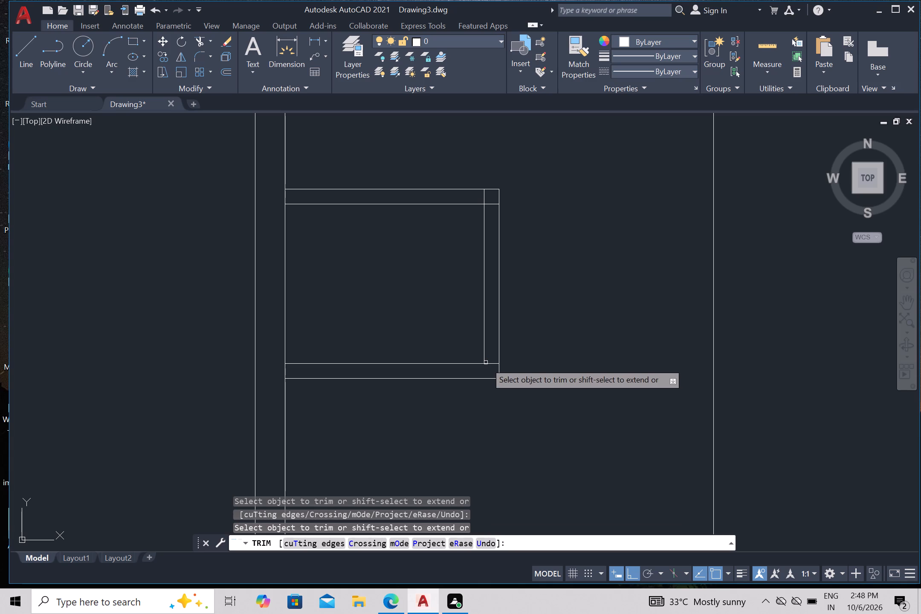
pyautogui.click(489, 363)
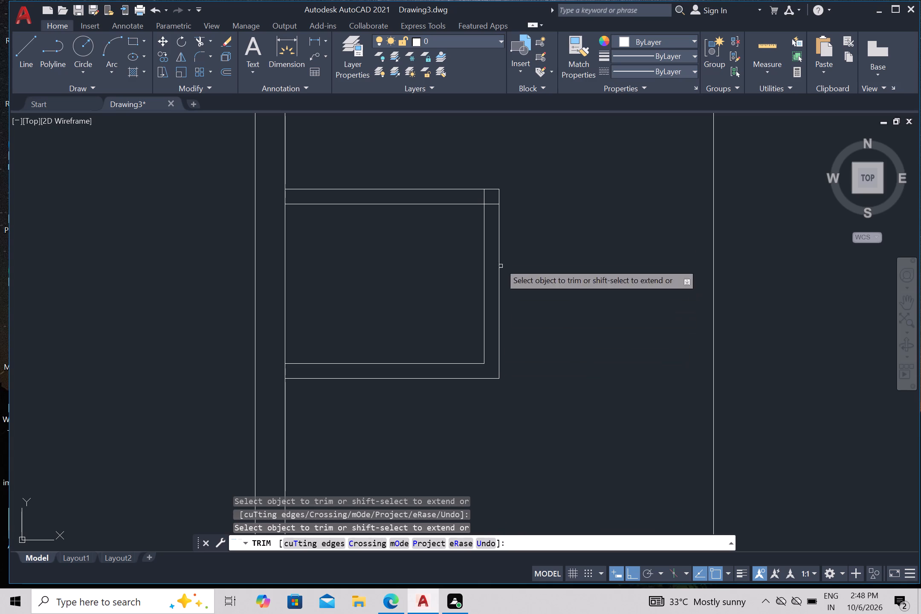
pyautogui.click(493, 203)
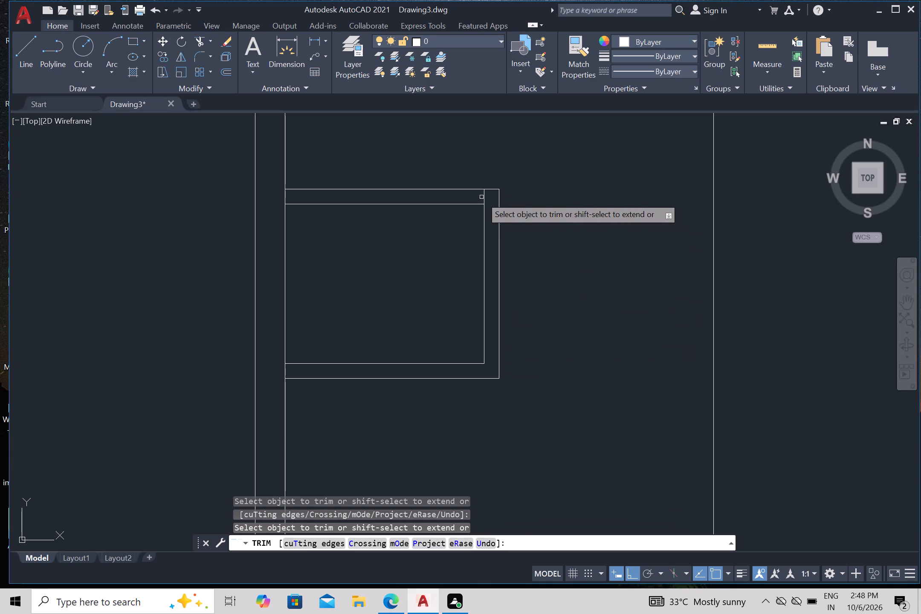
pyautogui.click(485, 197)
pyautogui.scroll(-3, 527, 246)
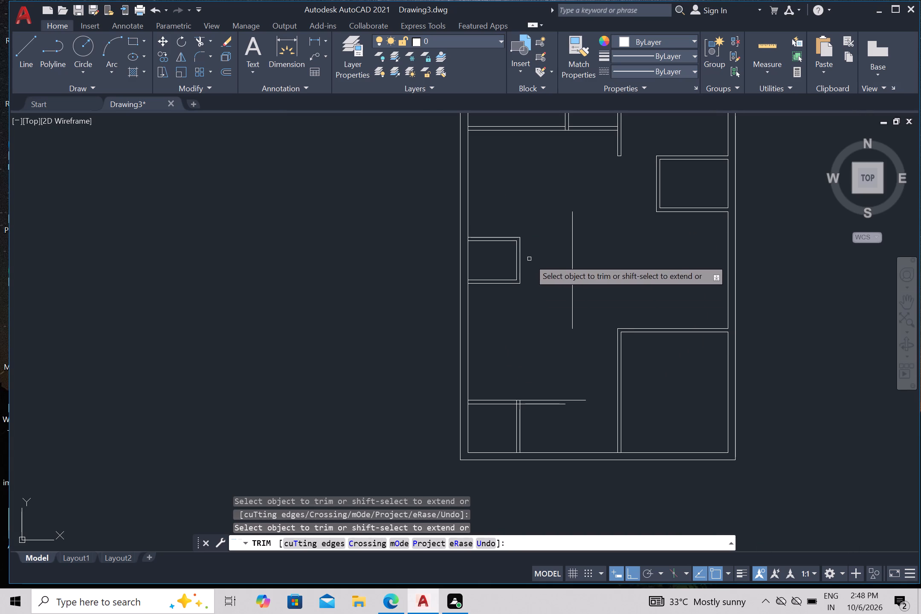
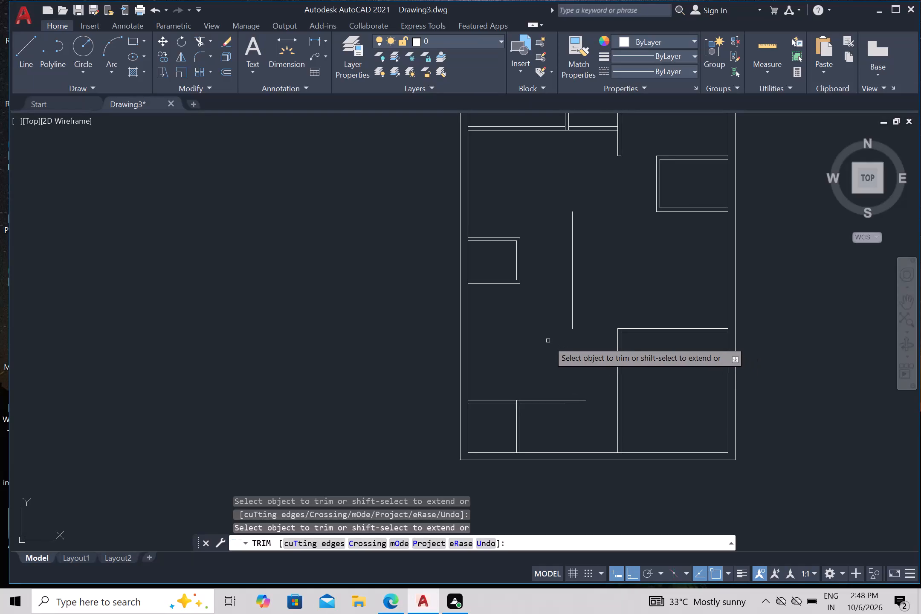
# Offset the freestanding vertical line in the middle of the plan 4.5" to the left.
pyautogui.press('Escape')
pyautogui.press('o')
pyautogui.press('Return')
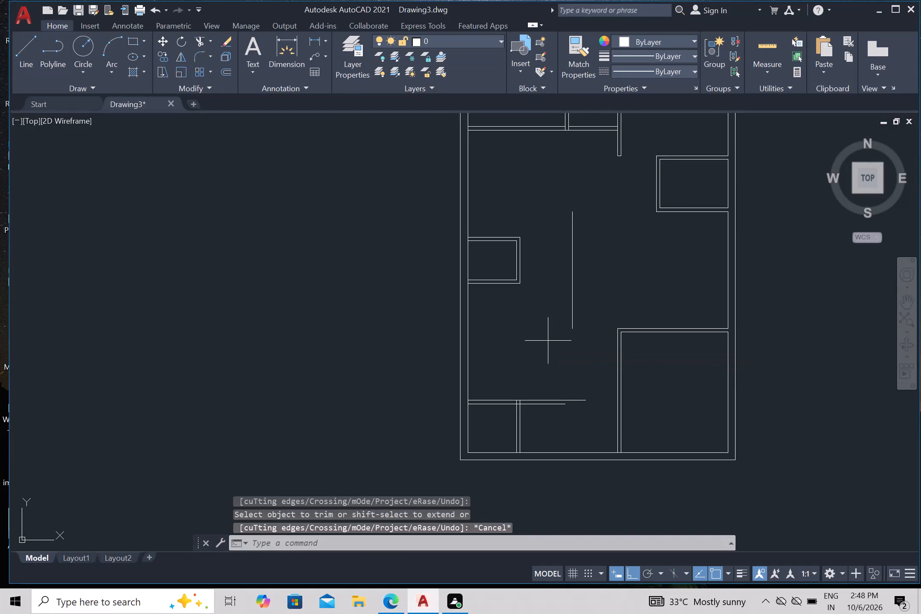
pyautogui.press('Return')
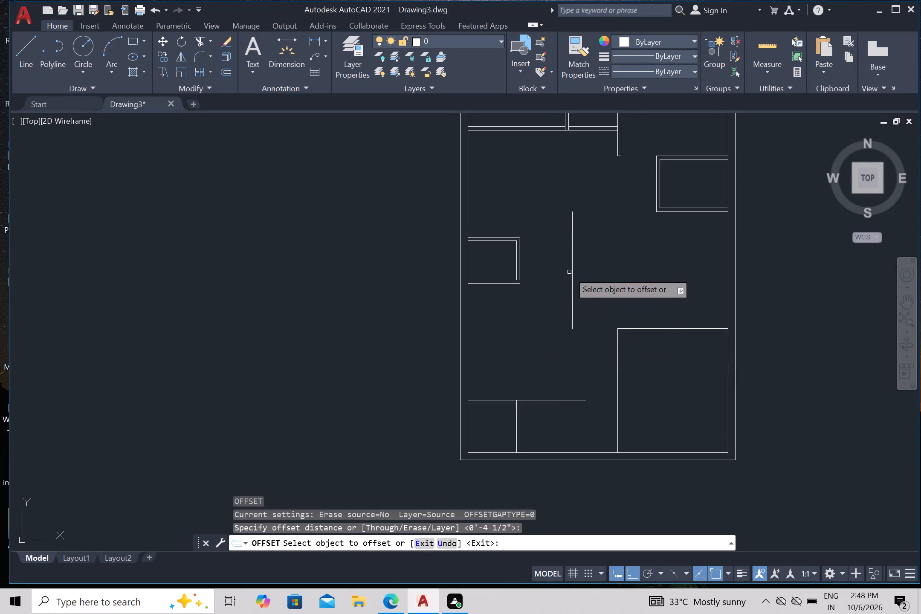
pyautogui.click(572, 265)
pyautogui.click(556, 282)
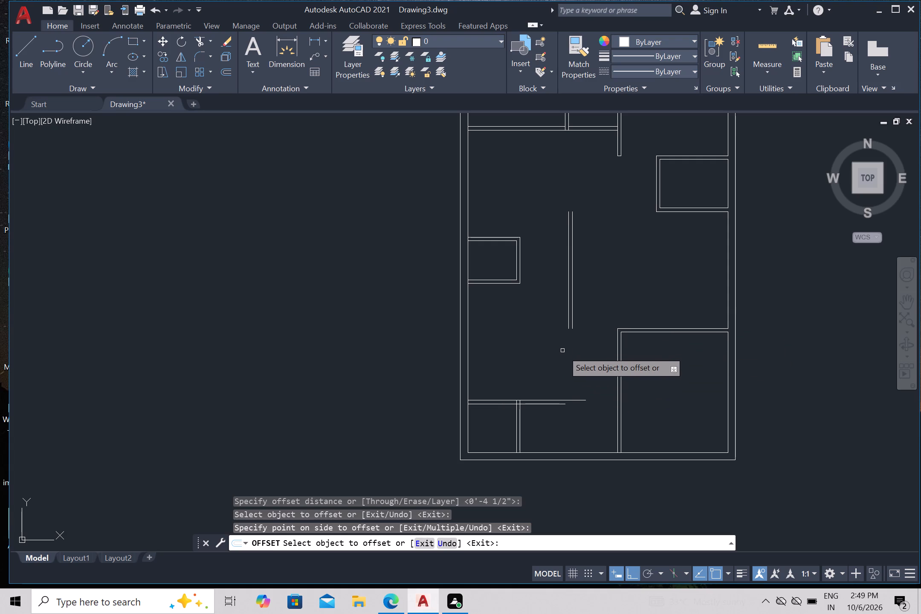
# Draw two lines leftward from the lower-right room's upper-left wall corners, the upper to the freestanding wall's right line, the lower past that wall.
pyautogui.press('Escape')
pyautogui.press('l')
pyautogui.press('Return')
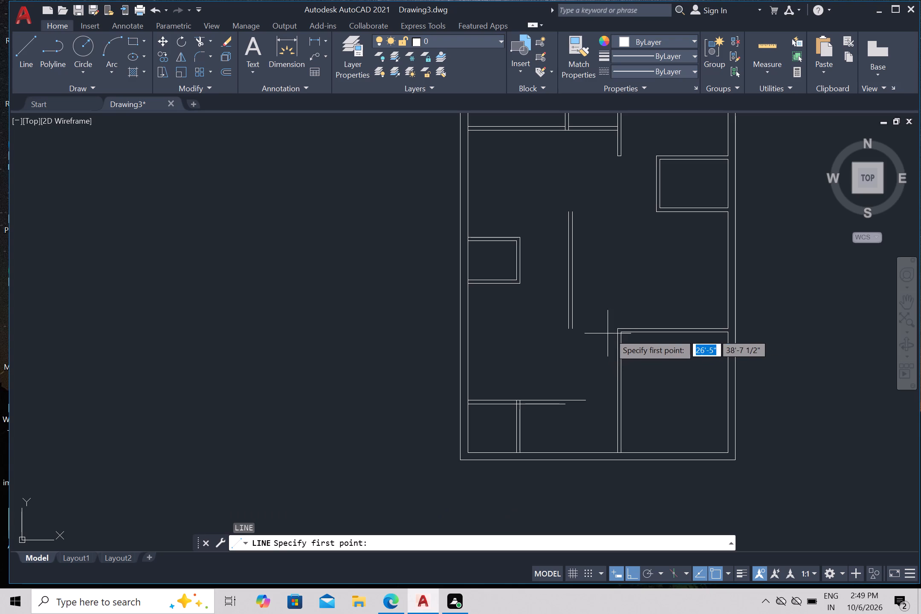
pyautogui.moveTo(614, 330); pyautogui.dragTo(612, 330)
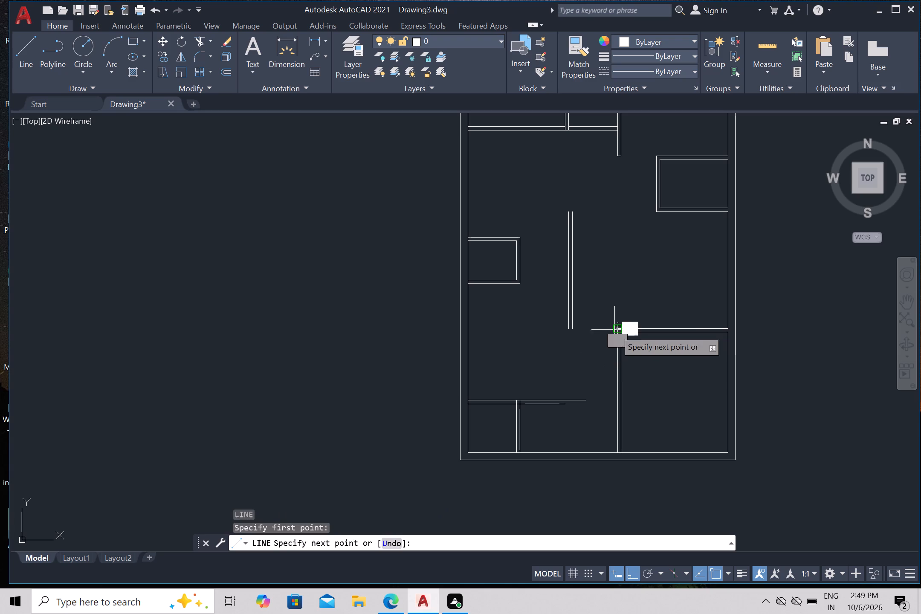
pyautogui.moveTo(612, 330); pyautogui.dragTo(608, 330)
pyautogui.click(573, 329)
pyautogui.press('Return')
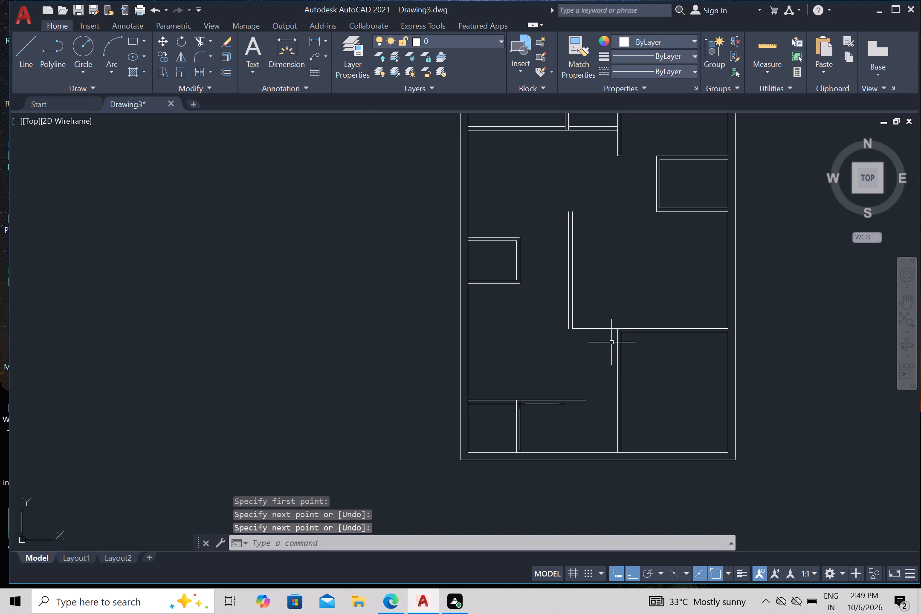
pyautogui.press('Return')
pyautogui.moveTo(622, 335); pyautogui.dragTo(618, 338)
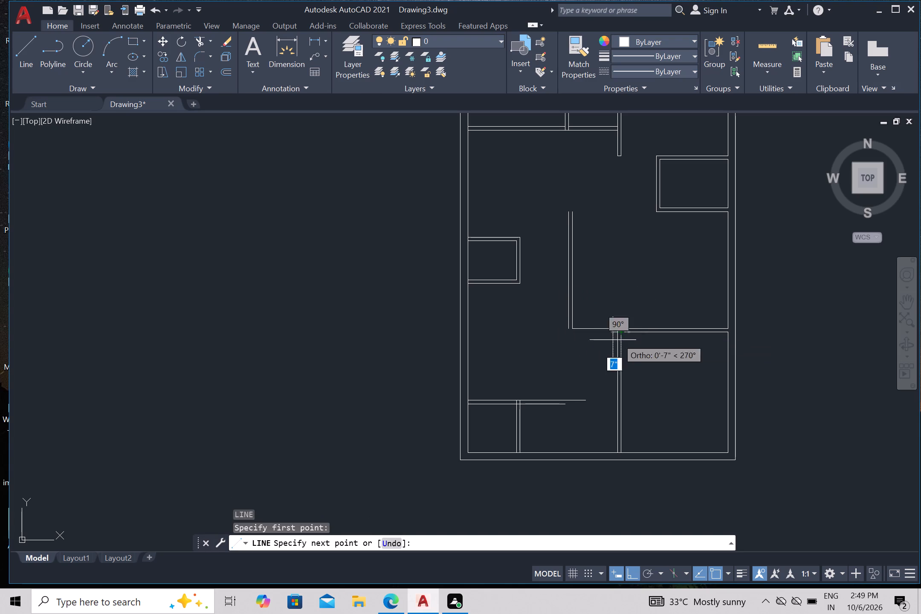
pyautogui.click(541, 345)
pyautogui.press('Return')
# Draw a short line down from the lower end of the freestanding wall's left line, across the lower horizontal line.
pyautogui.press('Return')
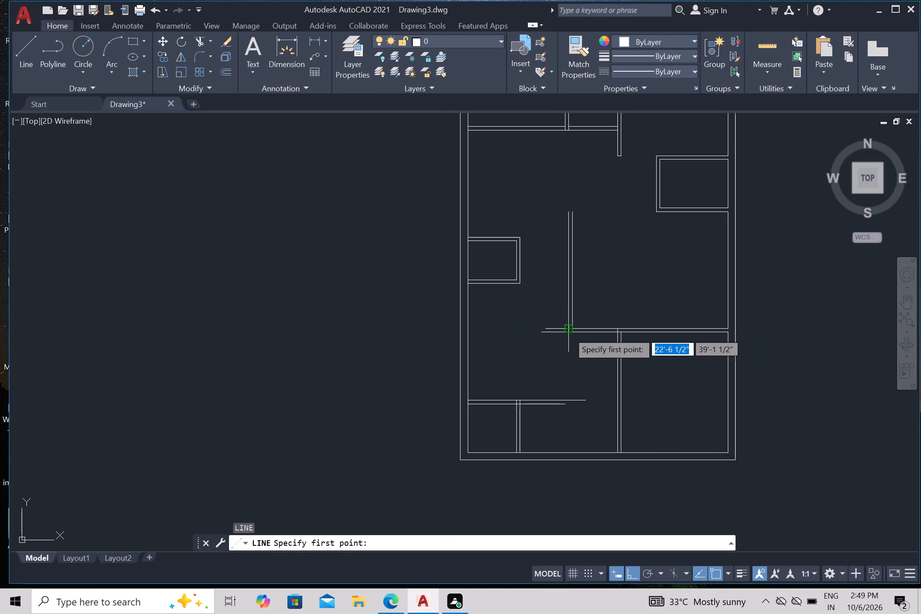
pyautogui.scroll(2, 569, 332)
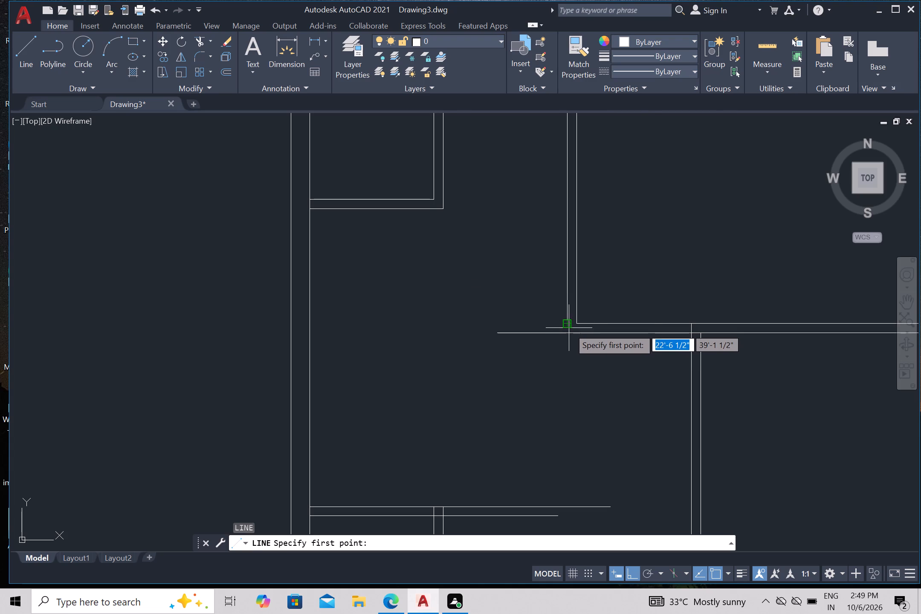
pyautogui.moveTo(569, 322); pyautogui.dragTo(568, 337)
pyautogui.click(565, 367)
pyautogui.press('Return')
# Trim the overhanging ends at the new wall corner and the crossing lines where the lower-right room's left wall meets the horizontal wall.
pyautogui.write('tr')
pyautogui.press('Return')
pyautogui.click(541, 324)
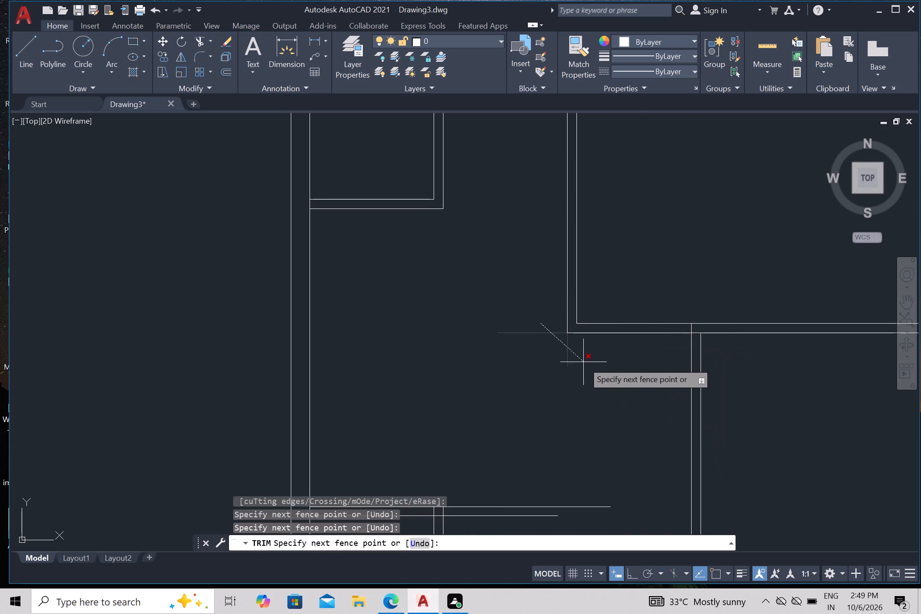
pyautogui.click(584, 362)
pyautogui.scroll(1, 695, 320)
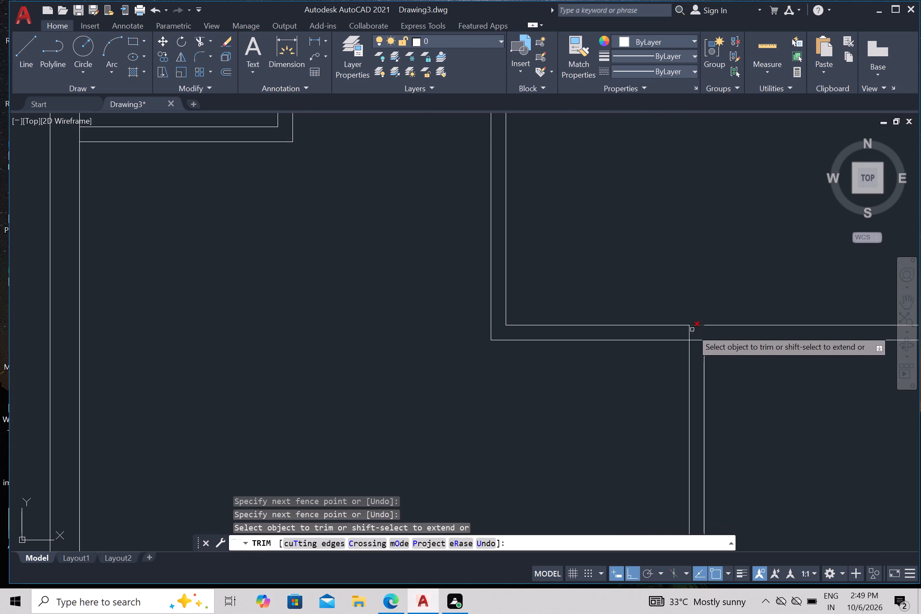
pyautogui.click(688, 334)
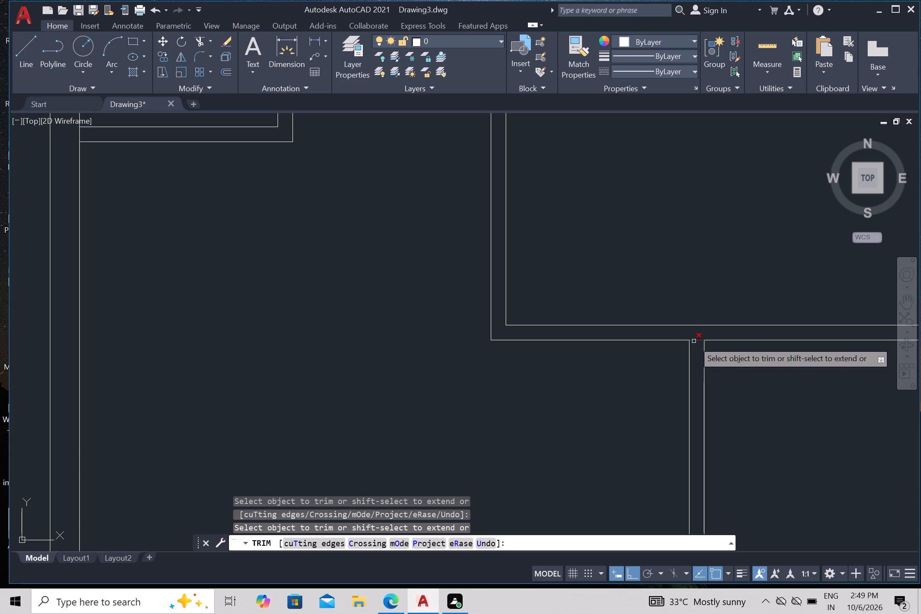
pyautogui.click(694, 341)
# Trim away both lines of the lower-left horizontal wall beyond the short vertical wall, including the leftover piece.
pyautogui.scroll(-3, 690, 350)
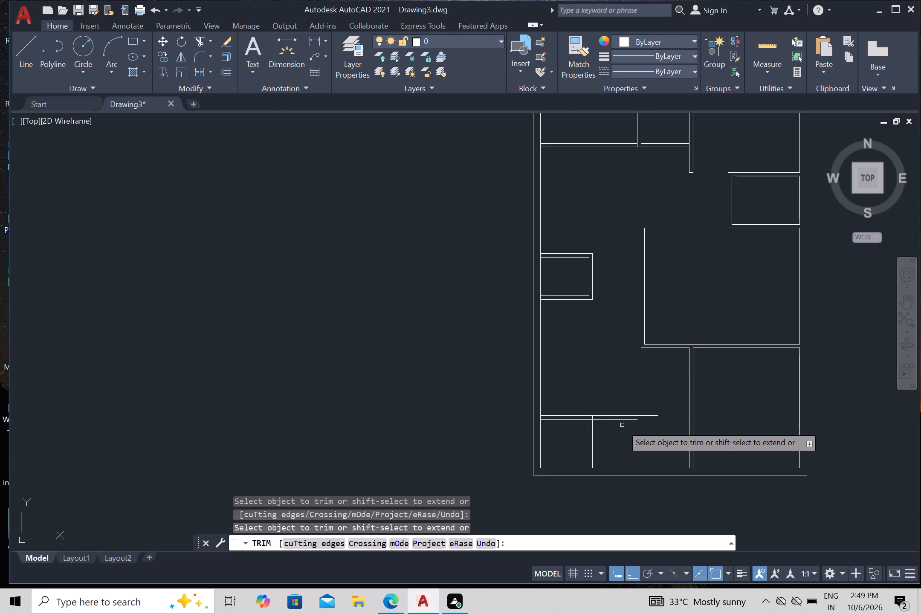
pyautogui.moveTo(606, 436); pyautogui.dragTo(606, 428)
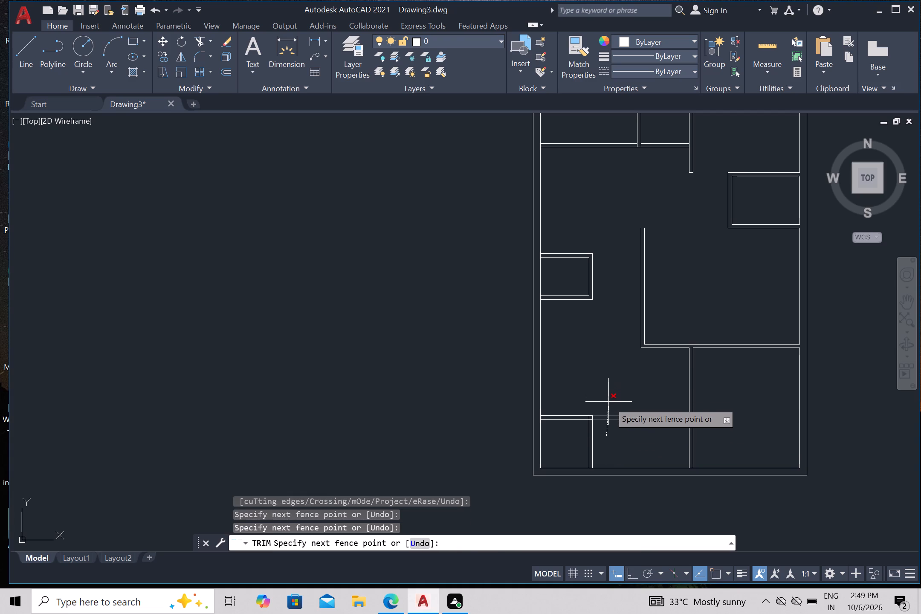
pyautogui.click(608, 402)
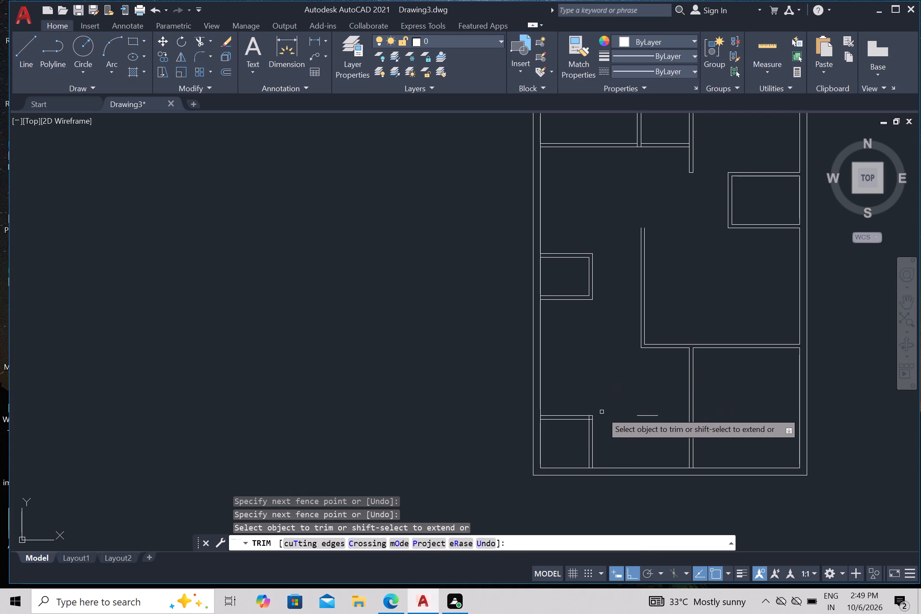
pyautogui.moveTo(653, 424); pyautogui.dragTo(654, 420)
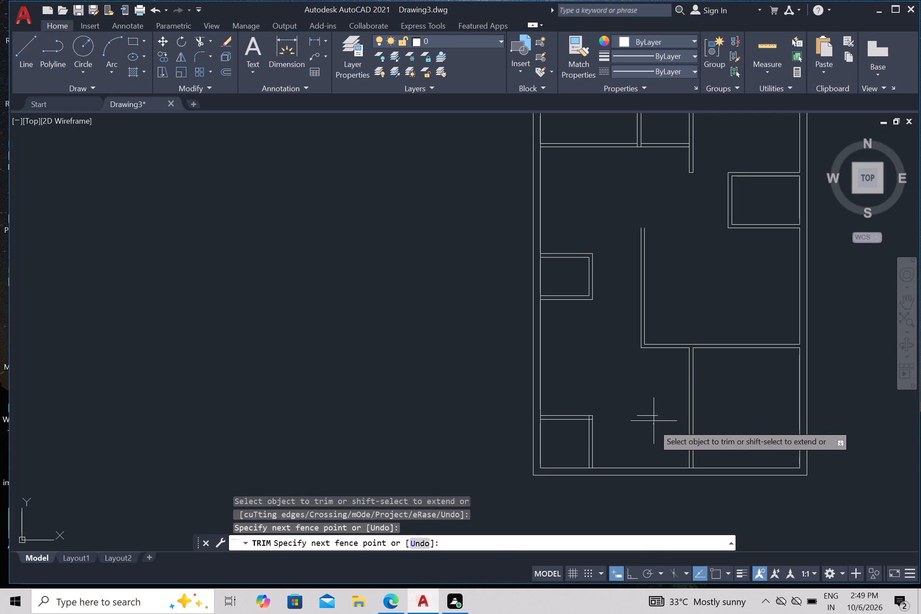
pyautogui.moveTo(654, 420); pyautogui.dragTo(654, 417)
pyautogui.click(652, 405)
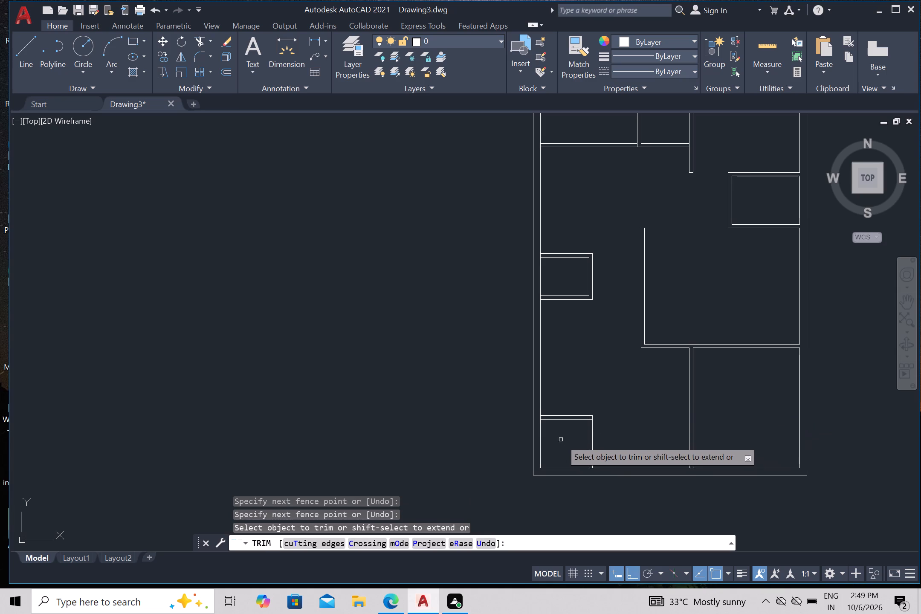
# Trim away the short vertical wall below the lower-left horizontal wall, then clear the inner lines at that wall's two ends.
pyautogui.moveTo(569, 442); pyautogui.dragTo(573, 442)
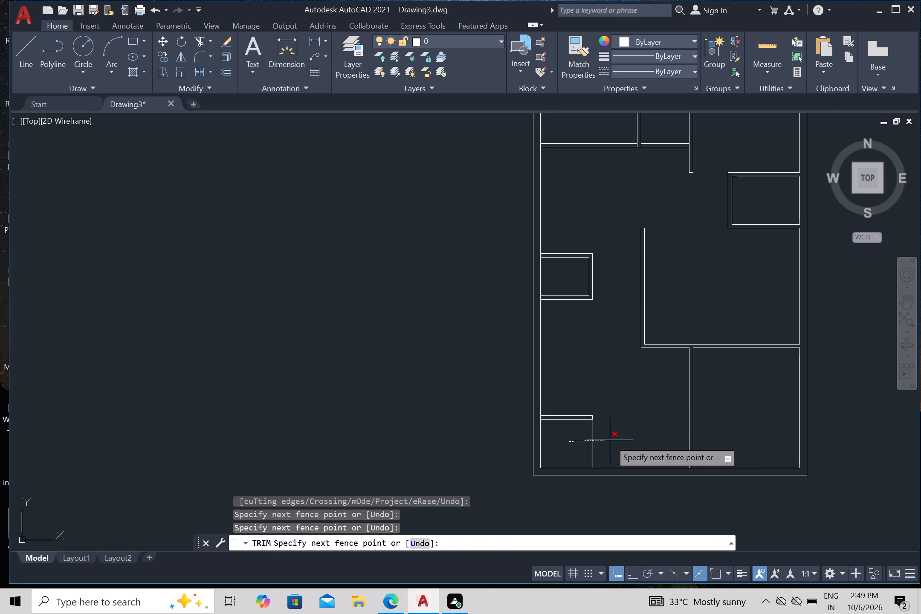
pyautogui.click(610, 440)
pyautogui.scroll(2, 594, 421)
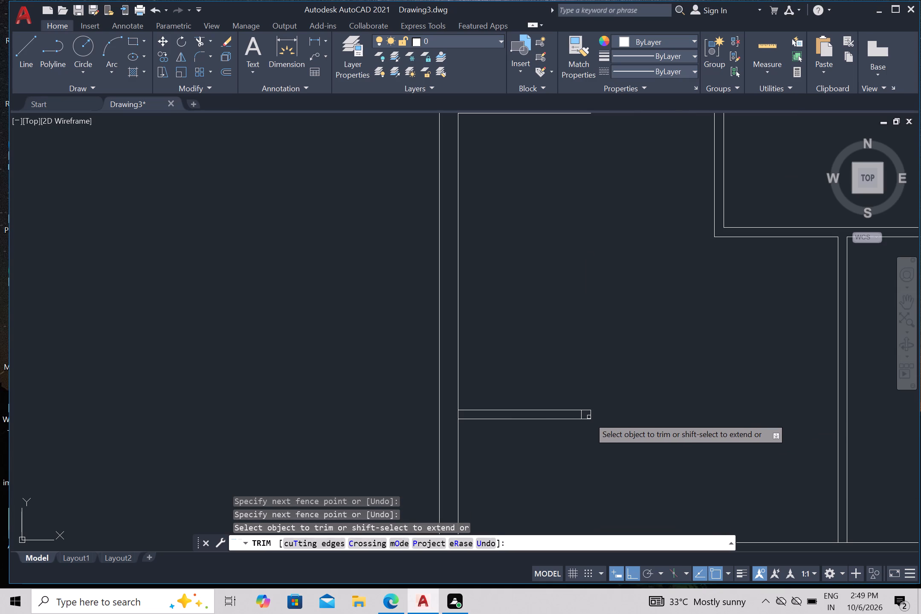
pyautogui.click(582, 414)
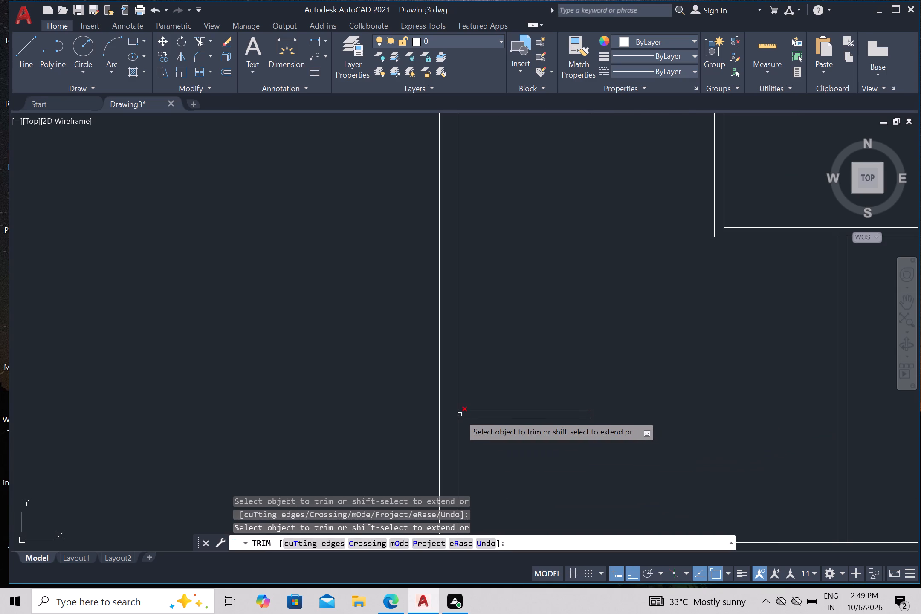
pyautogui.click(458, 414)
pyautogui.scroll(-2, 514, 422)
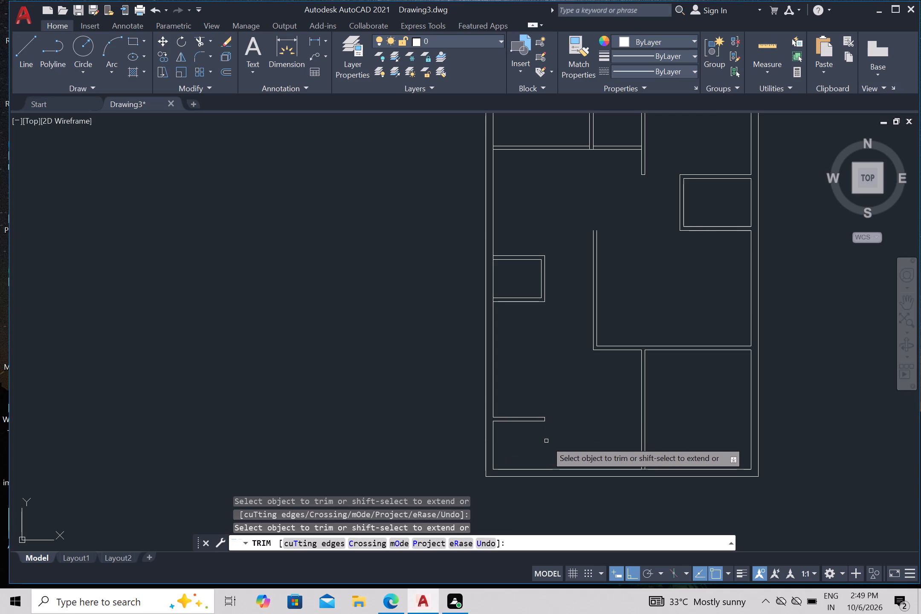
pyautogui.press('Escape')
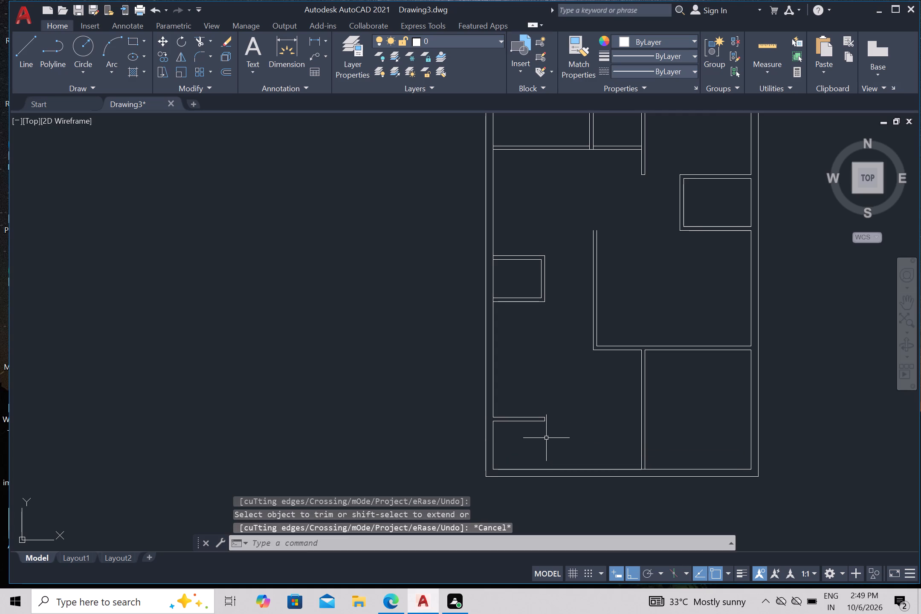
# Offset the left outer wall's inner line below the lower-left horizontal wall 8' to the right.
pyautogui.press('o')
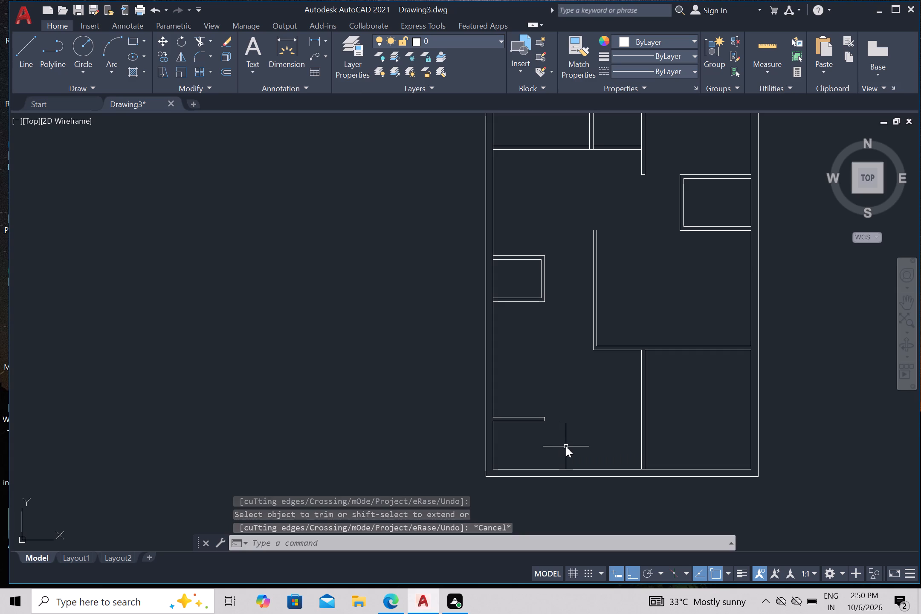
pyautogui.press('Return')
pyautogui.write("8'")
pyautogui.press('Return')
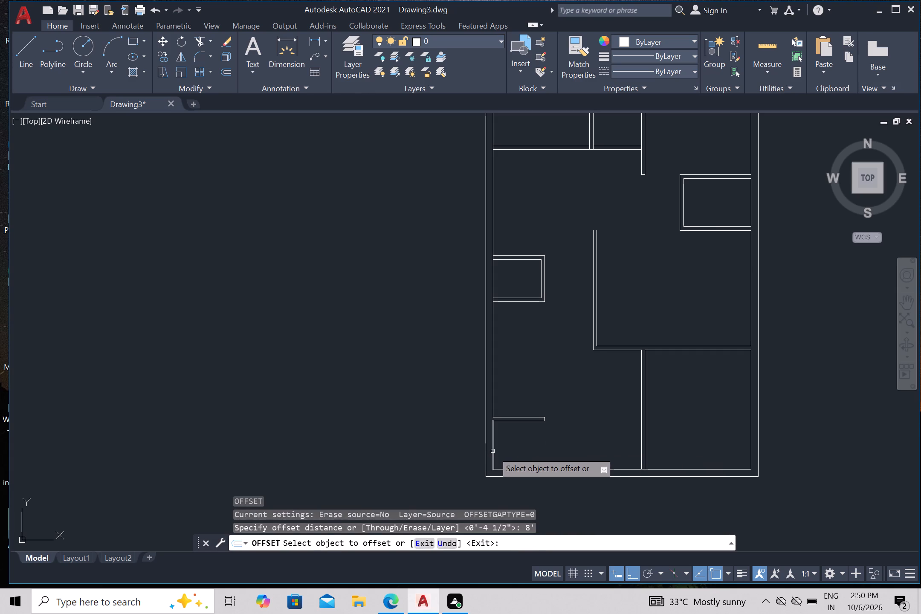
pyautogui.click(492, 451)
pyautogui.click(556, 452)
# Offset the new vertical line in the lower-left bay 4.5" to the right to form a wall.
pyautogui.moveTo(571, 445); pyautogui.dragTo(573, 447)
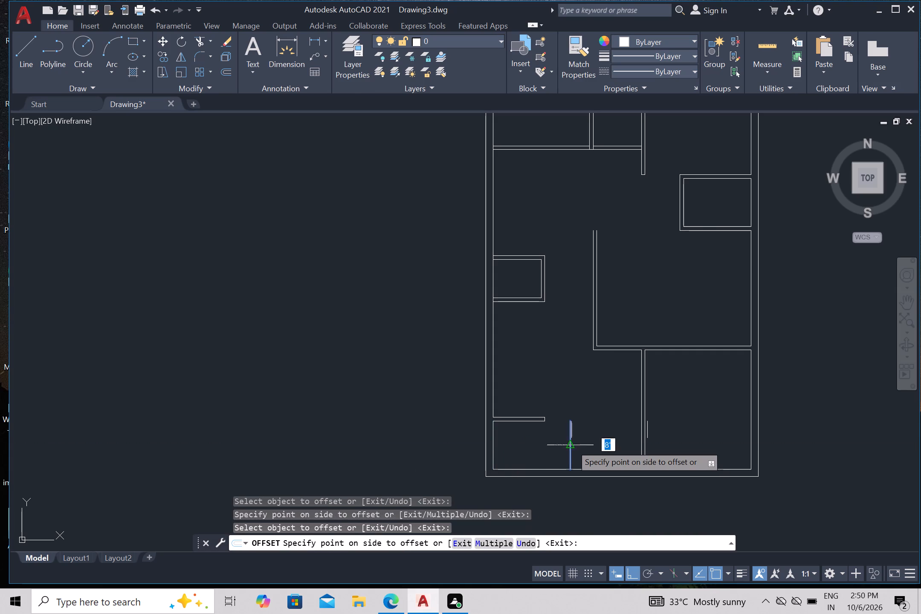
pyautogui.moveTo(573, 447); pyautogui.dragTo(577, 447)
pyautogui.press('4')
pyautogui.write('..5')
pyautogui.press('BackSpace')
pyautogui.press('BackSpace')
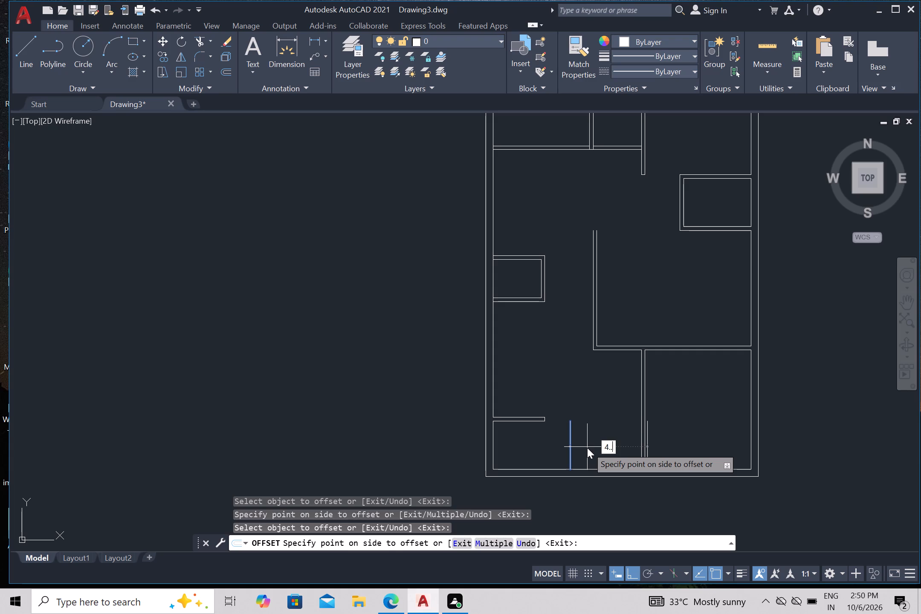
pyautogui.write('5"')
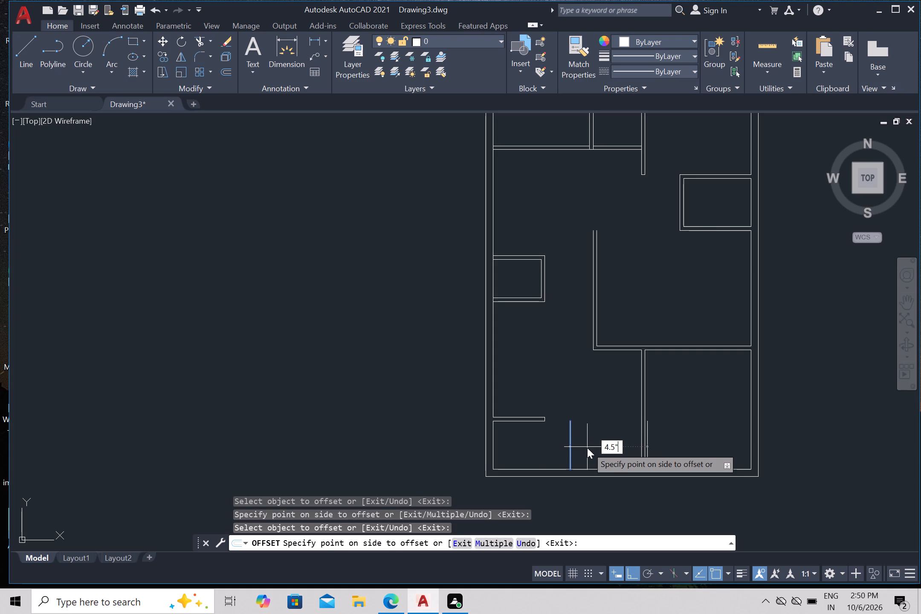
pyautogui.press('Return')
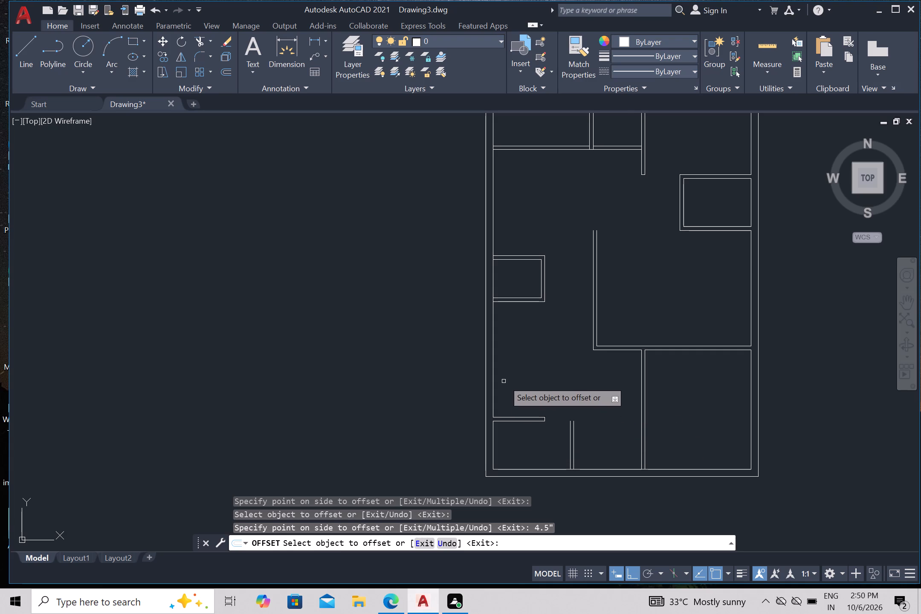
# Trim the left outer wall's inner line between the two lines of the left small room's lower wall.
pyautogui.scroll(2, 493, 312)
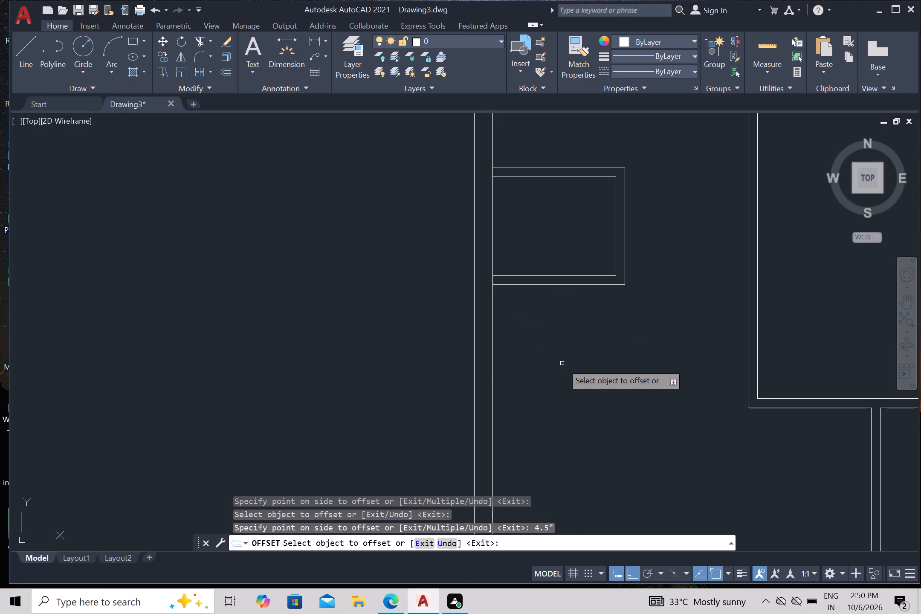
pyautogui.press('Escape')
pyautogui.write('tr')
pyautogui.press('Return')
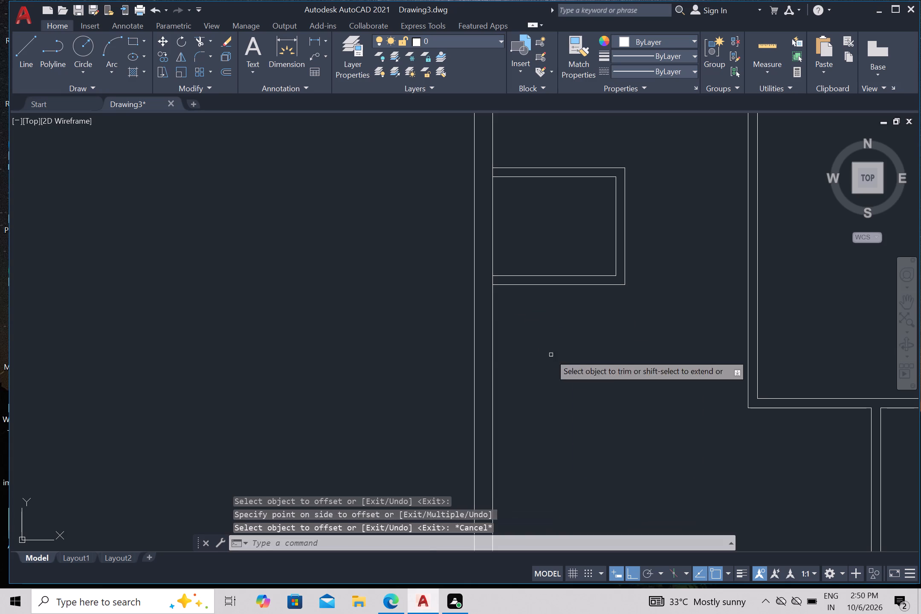
pyautogui.click(493, 280)
pyautogui.scroll(-1, 569, 365)
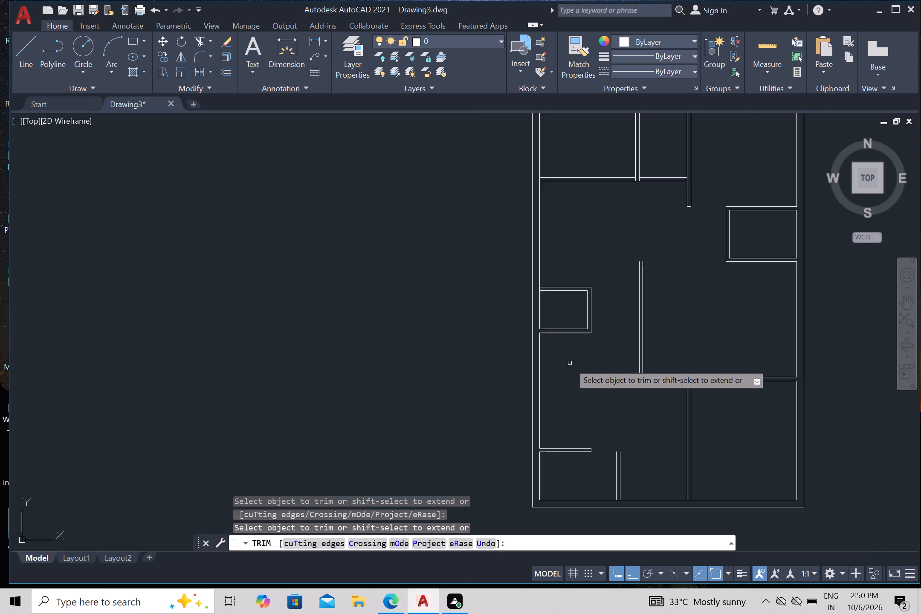
pyautogui.scroll(-2, 570, 363)
pyautogui.scroll(1, 570, 376)
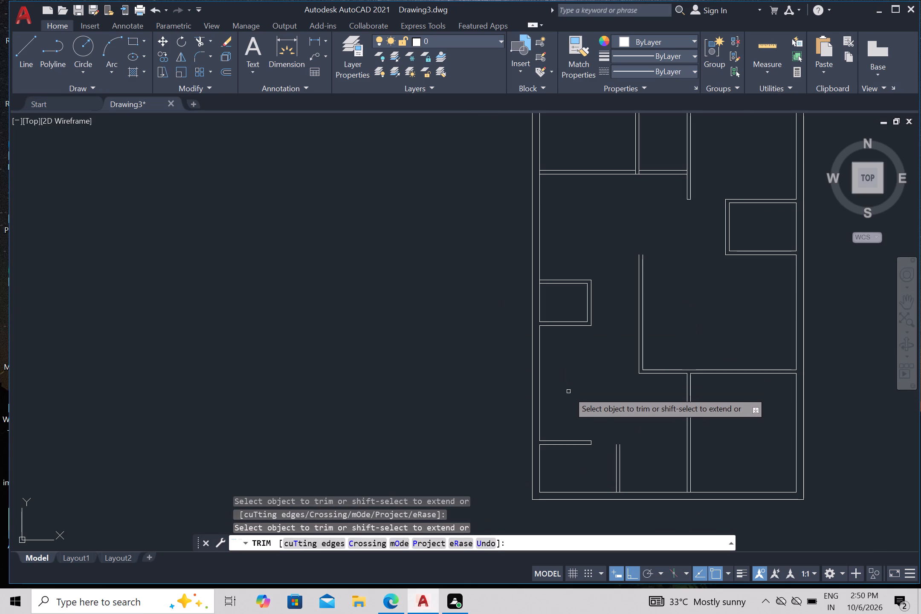
pyautogui.press('Escape')
# Offset the left outer wall's inner line between the left small room and the lower-left horizontal wall 12' to the right.
pyautogui.press('o')
pyautogui.press('Return')
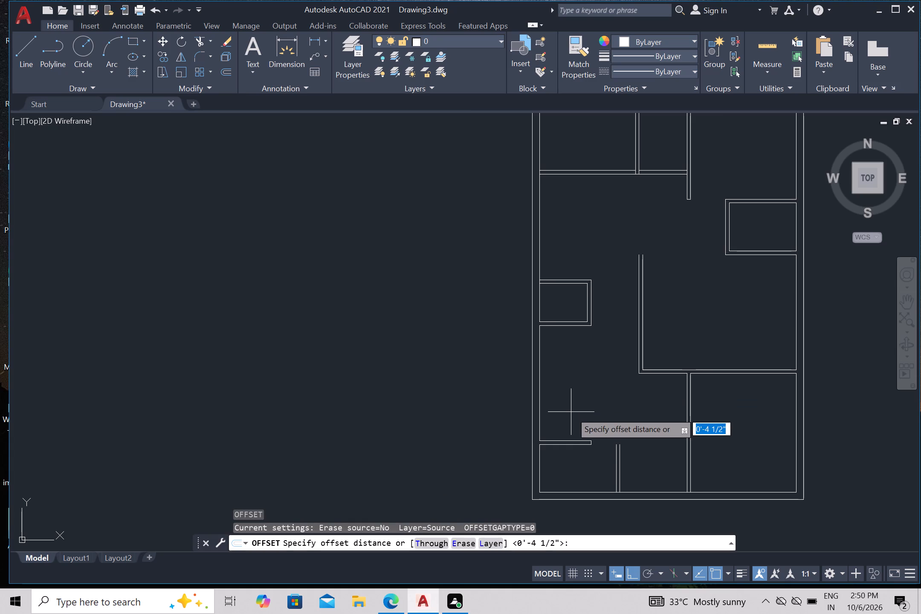
pyautogui.write("12'")
pyautogui.press('Return')
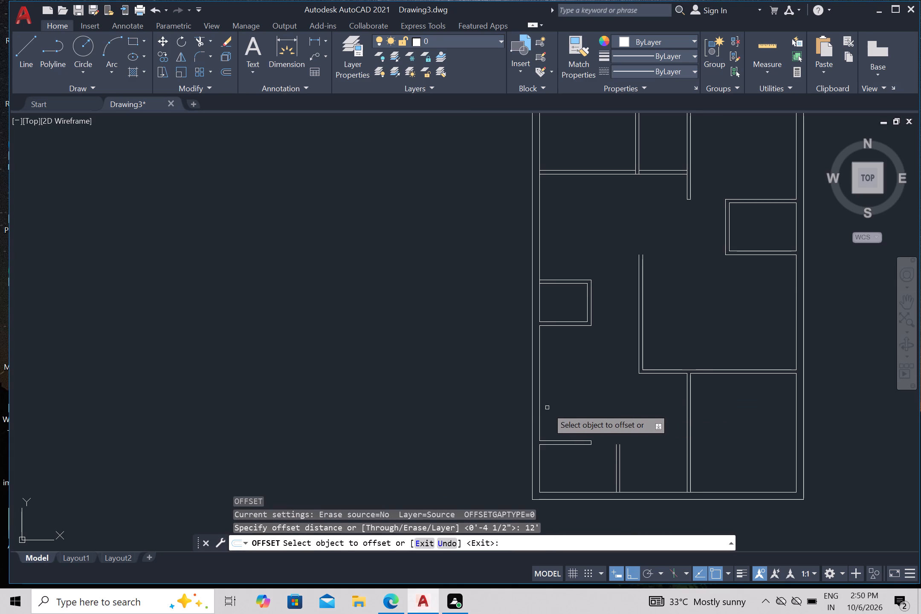
pyautogui.click(538, 434)
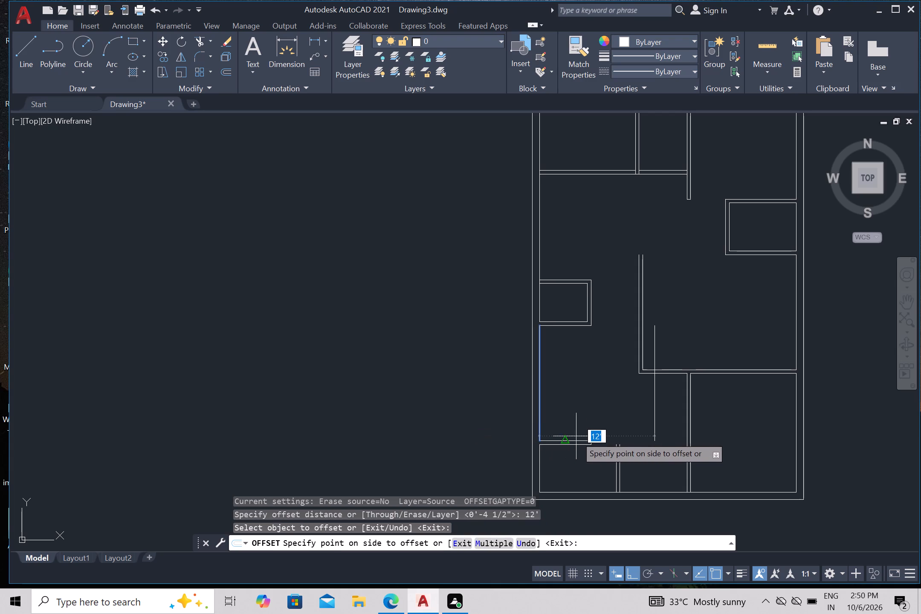
pyautogui.click(630, 436)
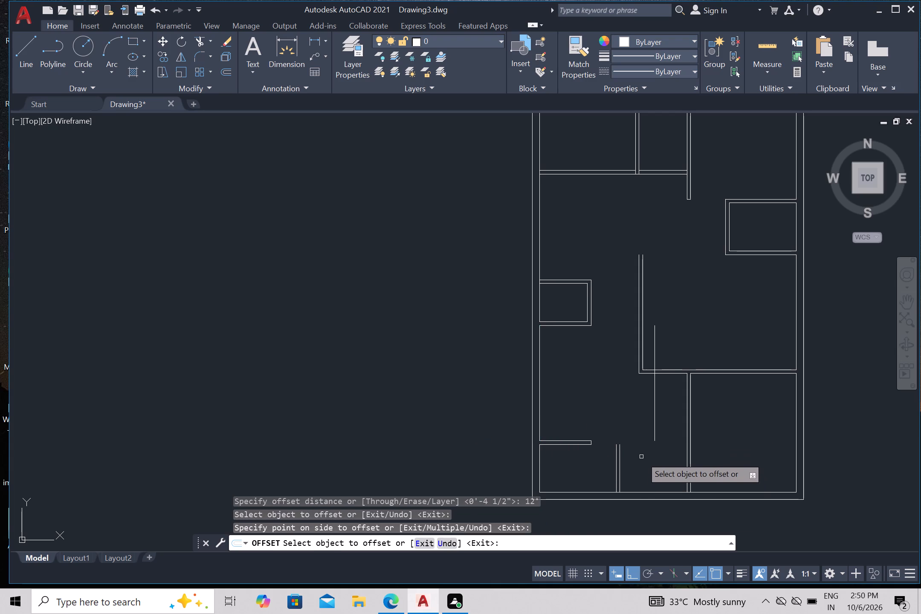
# Offset the new 12' vertical line 4.5" to the right to form a wall.
pyautogui.click(655, 407)
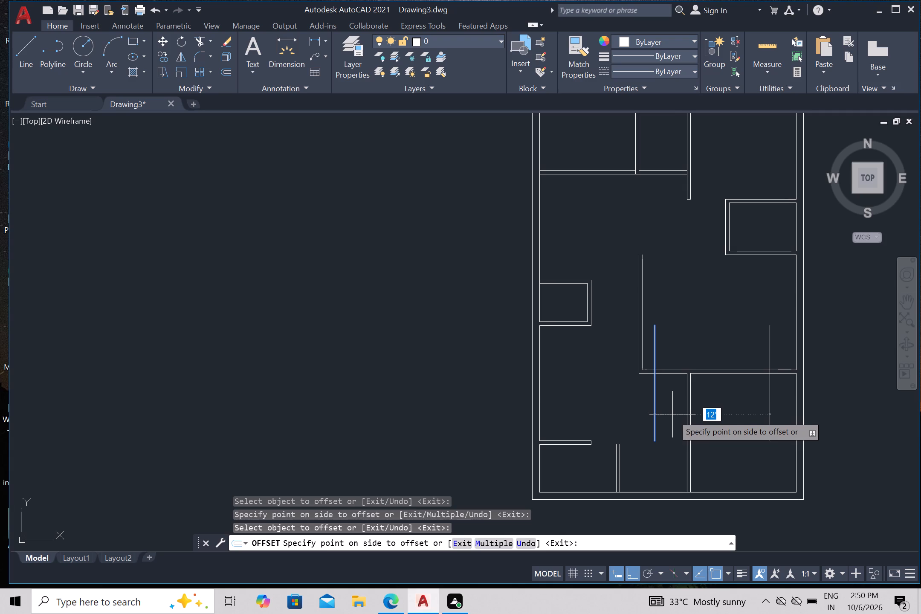
pyautogui.press('4')
pyautogui.press('.')
pyautogui.write('5"')
pyautogui.press('Return')
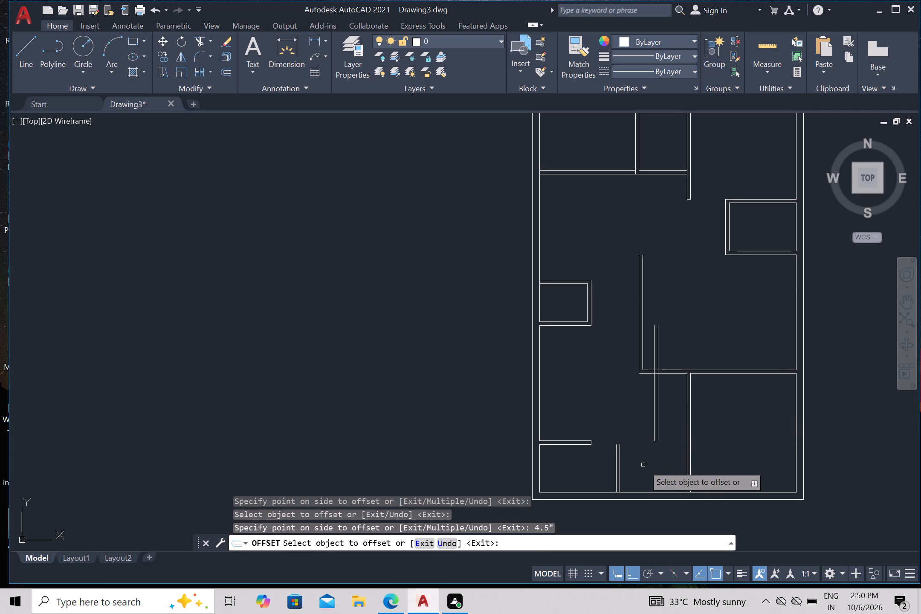
pyautogui.press('Escape')
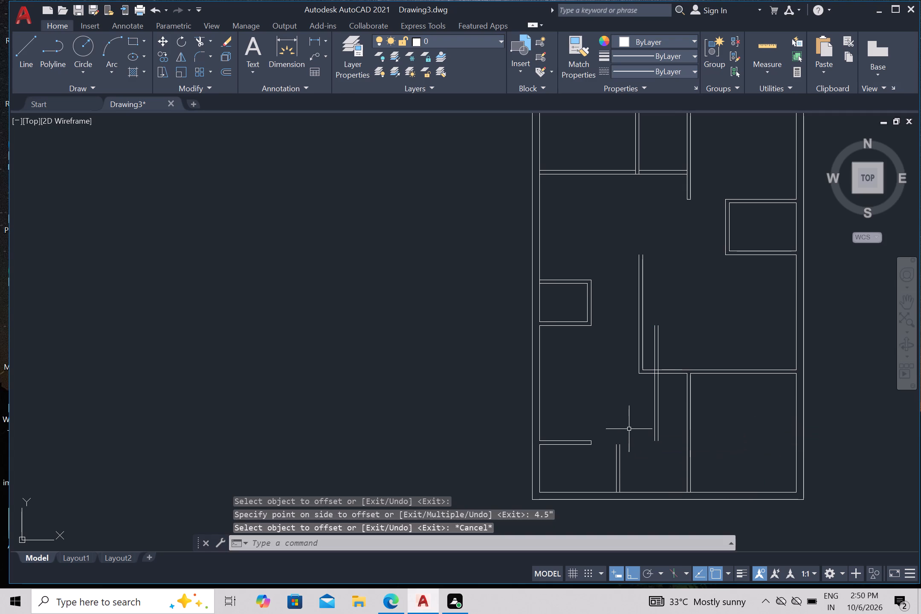
# Draw two horizontal lines extending both faces of the lower-left horizontal wall past the new vertical wall.
pyautogui.press('l')
pyautogui.press('Return')
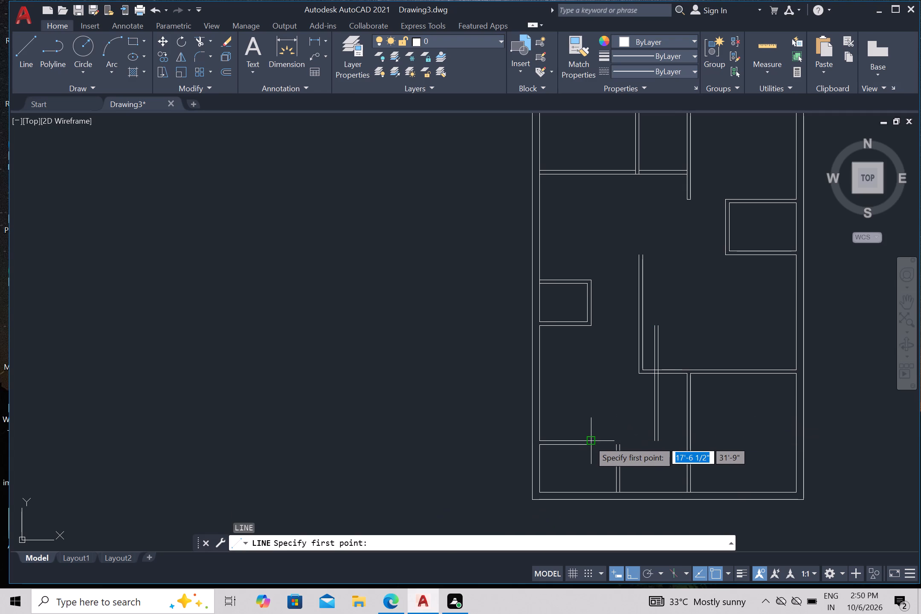
pyautogui.click(590, 439)
pyautogui.click(675, 446)
pyautogui.press('Return')
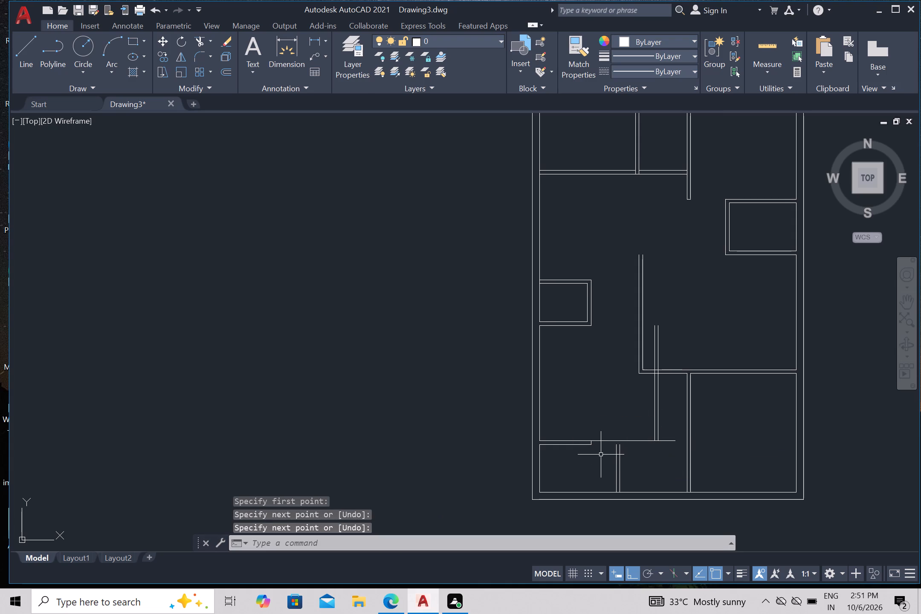
pyautogui.press('Return')
pyautogui.moveTo(594, 446); pyautogui.dragTo(608, 452)
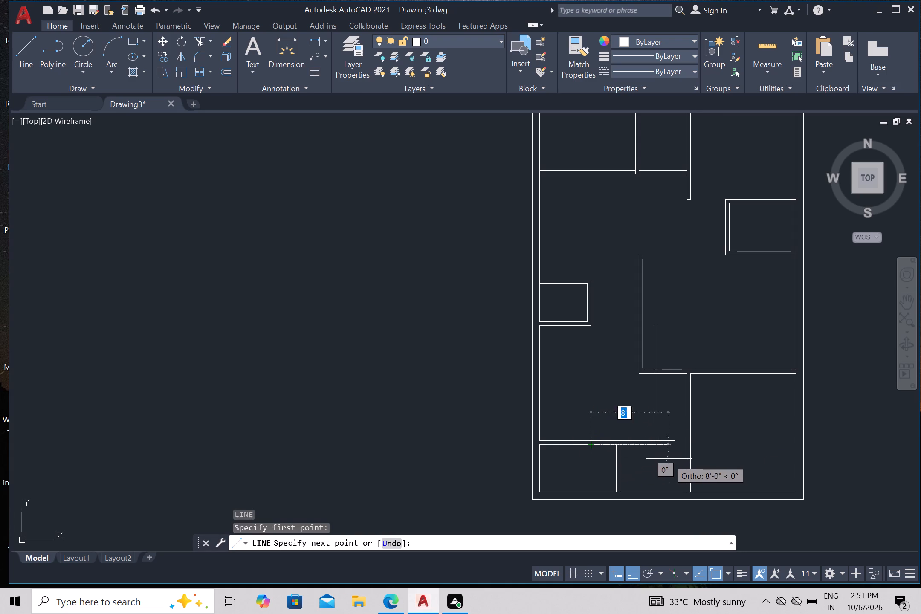
pyautogui.click(669, 458)
pyautogui.press('Return')
# Draw a vertical line extending the new wall's right face down across the extended horizontal wall lines.
pyautogui.scroll(2, 654, 443)
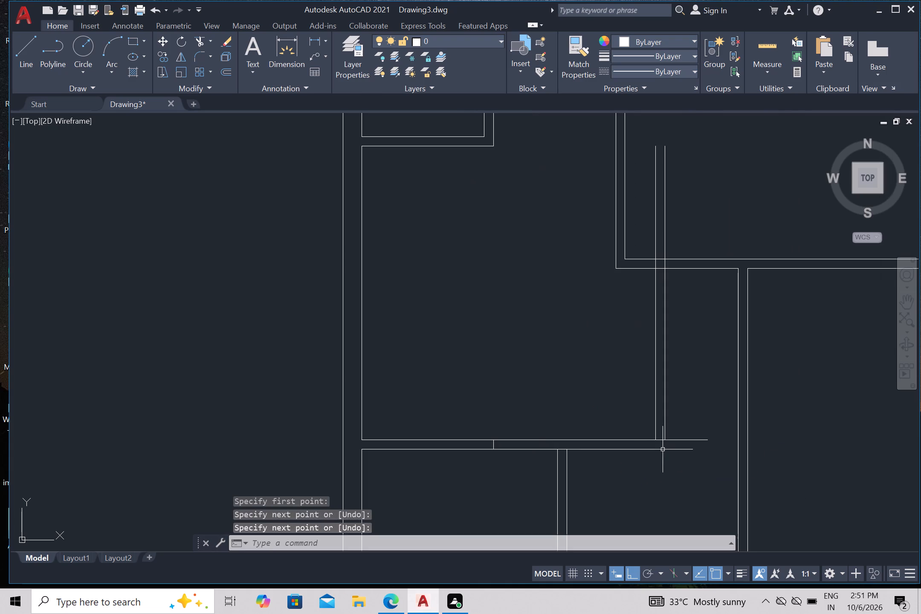
pyautogui.press('Return')
pyautogui.click(666, 440)
pyautogui.click(670, 482)
pyautogui.press('Return')
# Trim the overshooting lines and the inner stub at the corner of the extended horizontal wall and new vertical wall.
pyautogui.press('t')
pyautogui.press('r')
pyautogui.press('Return')
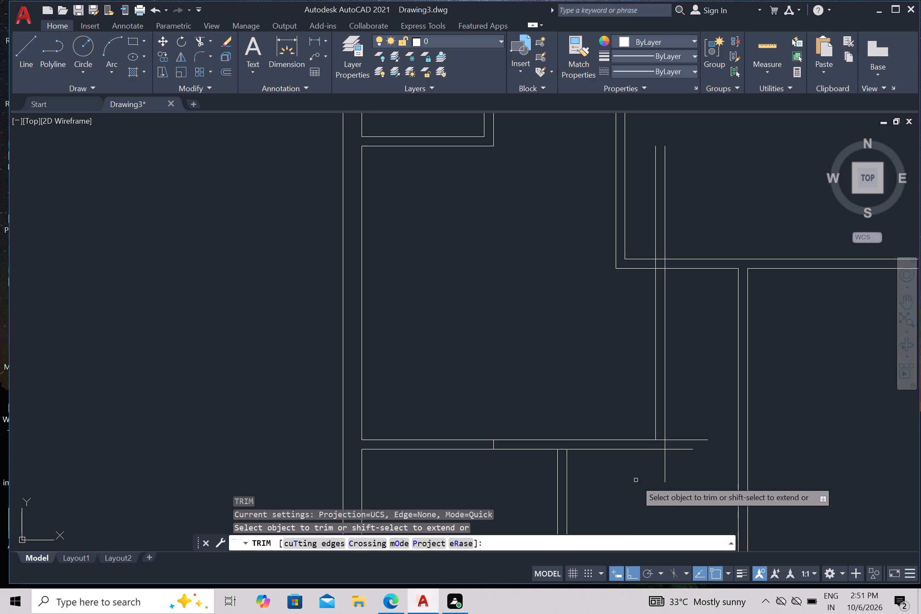
pyautogui.click(655, 470)
pyautogui.click(698, 430)
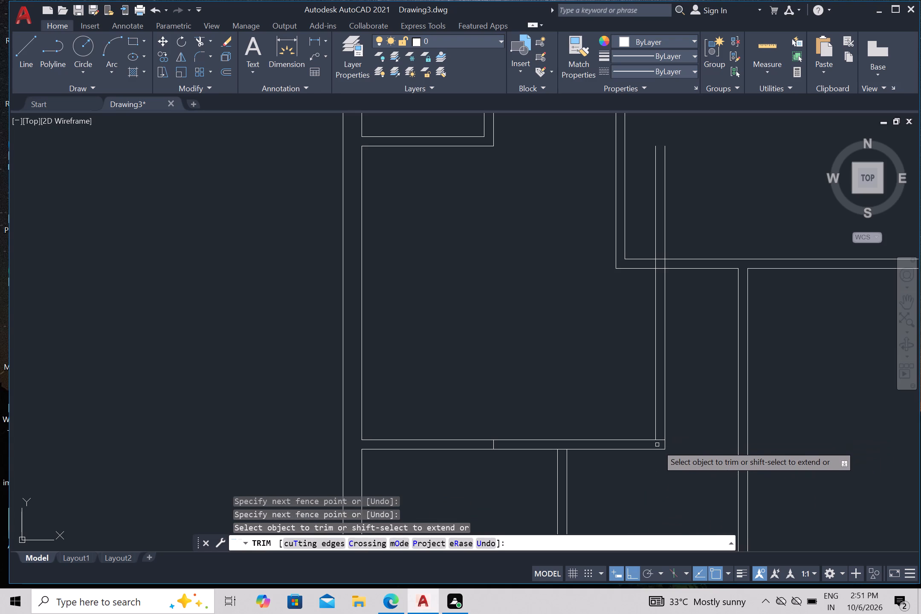
pyautogui.click(659, 440)
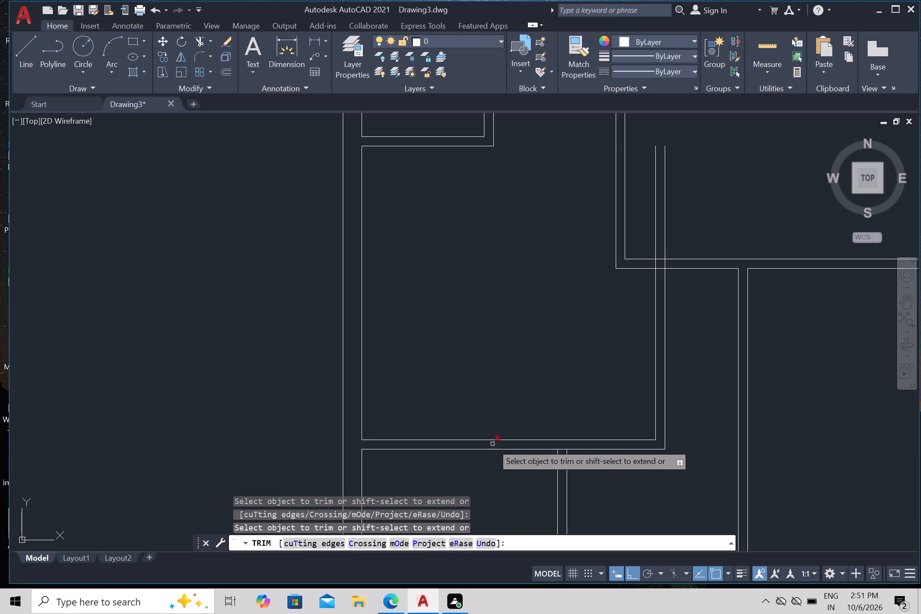
# Trim the old end cap inside the lower-left horizontal wall and the line across the top of the short vertical wall below.
pyautogui.click(492, 445)
pyautogui.click(559, 451)
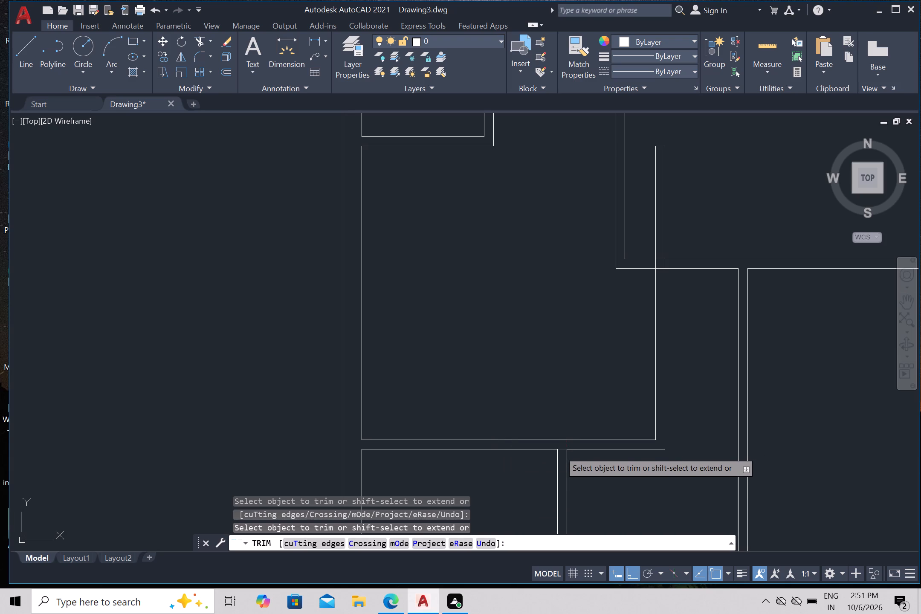
# Trim the part of the new vertical wall that rises above the central room's lower wall.
pyautogui.scroll(-3, 571, 460)
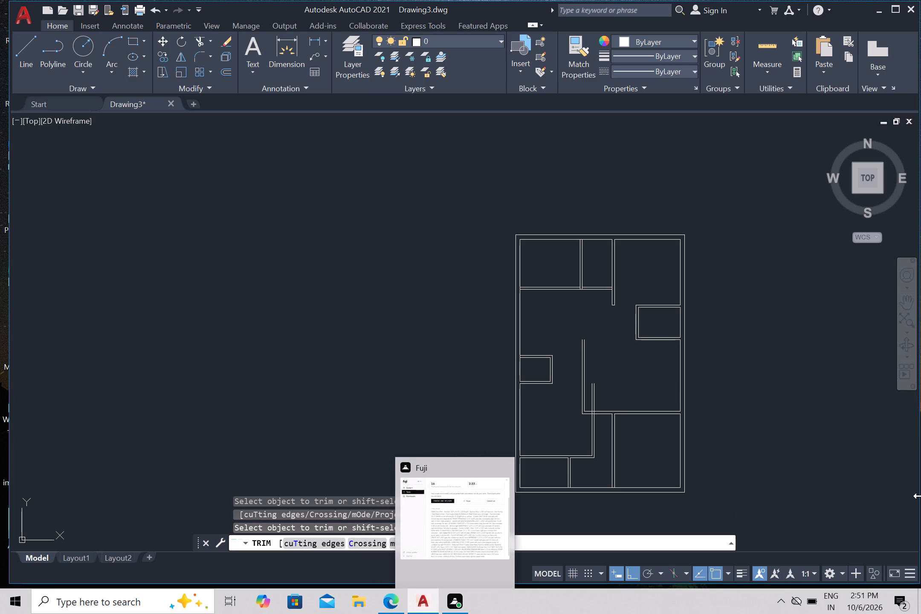
pyautogui.scroll(2, 598, 407)
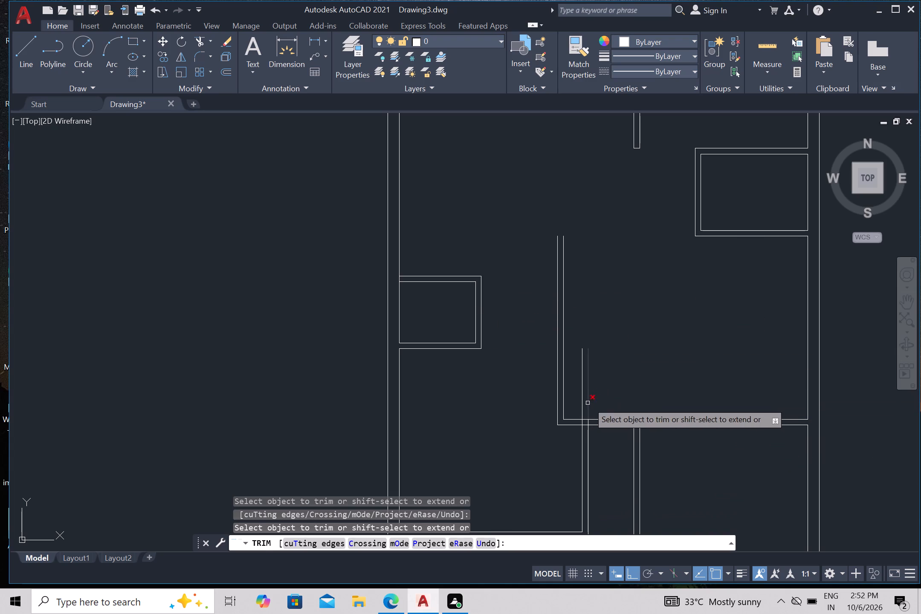
pyautogui.click(599, 397)
pyautogui.click(579, 406)
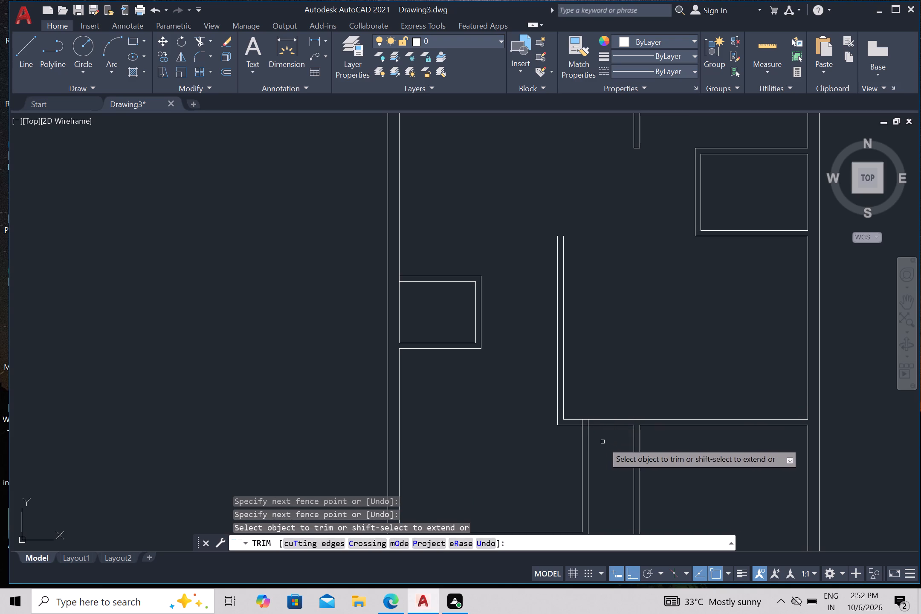
# Trim the lines crossing the junction of the new vertical wall and the central room's lower wall so the walls join.
pyautogui.scroll(-1, 555, 485)
pyautogui.moveTo(559, 478); pyautogui.dragTo(543, 435, button='middle')
pyautogui.scroll(1, 558, 478)
pyautogui.scroll(3, 568, 388)
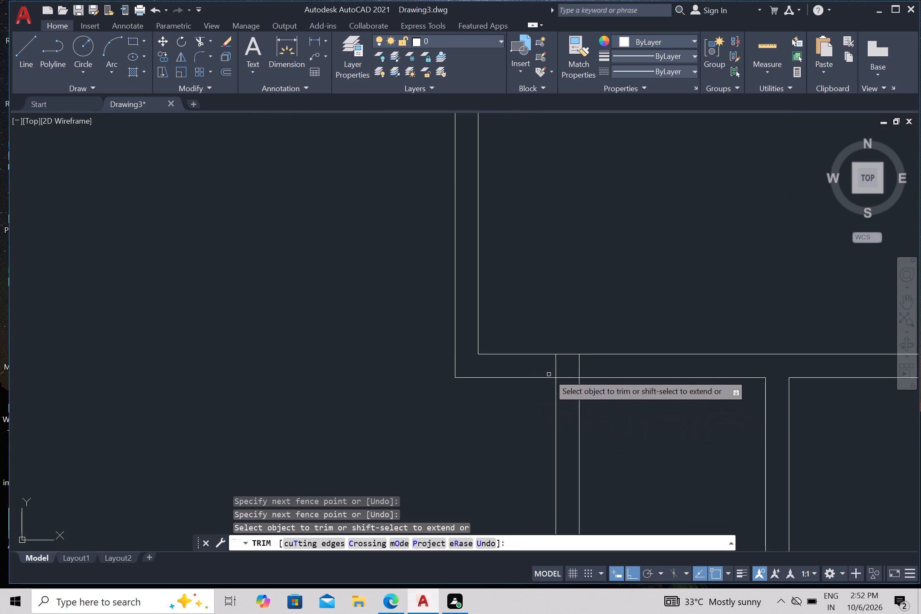
pyautogui.moveTo(548, 369); pyautogui.dragTo(556, 366)
pyautogui.click(591, 361)
pyautogui.click(553, 371)
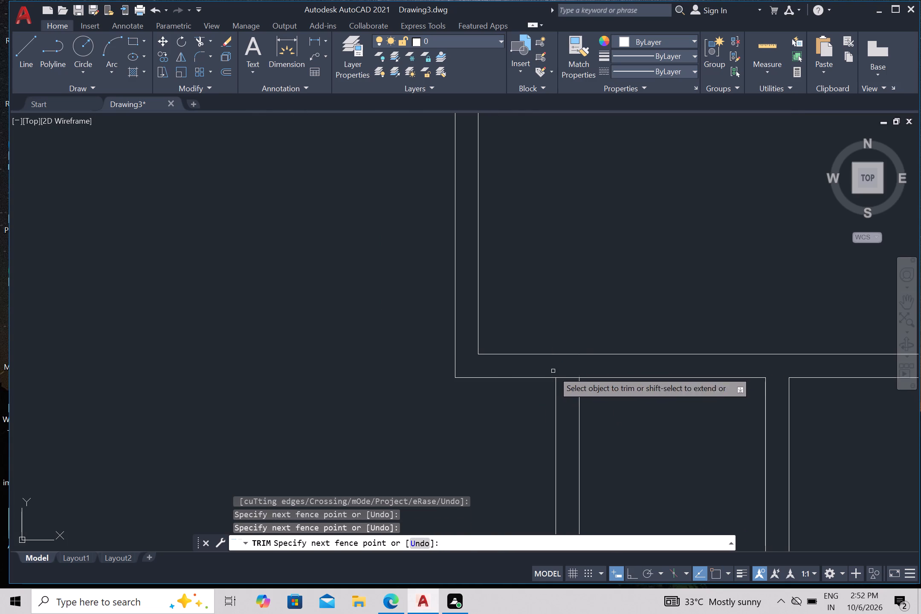
pyautogui.moveTo(564, 367); pyautogui.dragTo(566, 375)
pyautogui.click(562, 389)
pyautogui.click(566, 369)
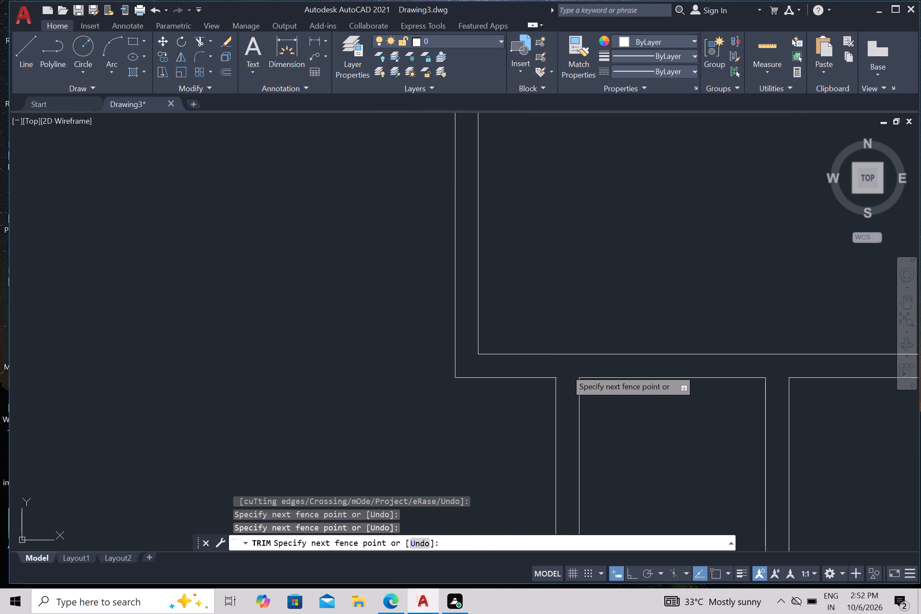
# Quick-measure the room below the left small room and the lower-right room.
pyautogui.scroll(-2, 563, 378)
pyautogui.scroll(-2, 502, 422)
pyautogui.moveTo(504, 418); pyautogui.dragTo(523, 385, button='middle')
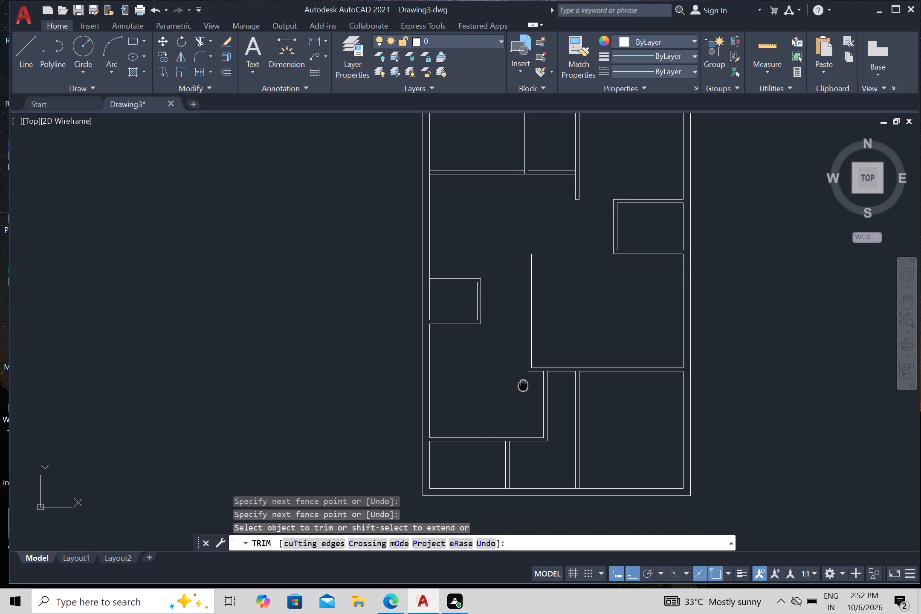
pyautogui.moveTo(523, 385); pyautogui.dragTo(524, 386, button='middle')
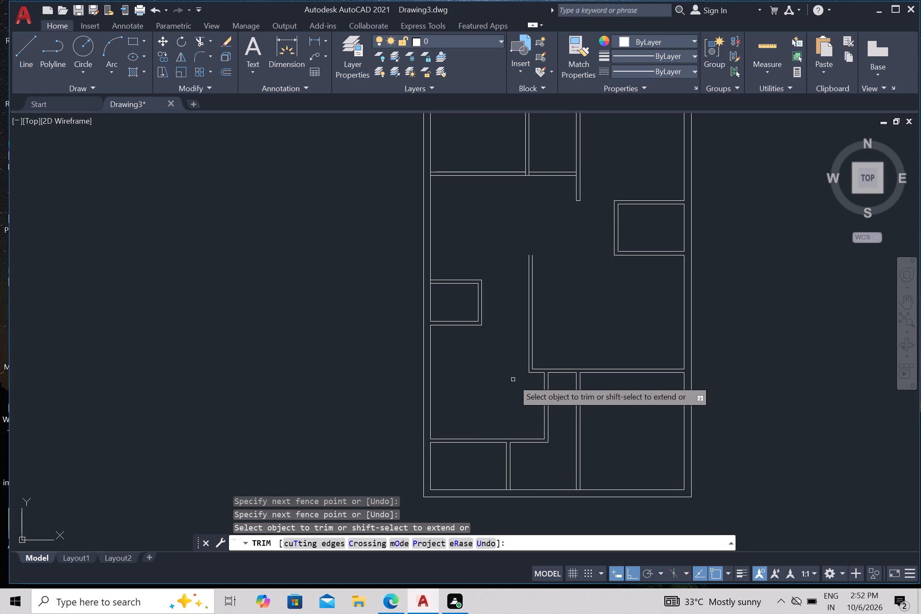
pyautogui.click(768, 47)
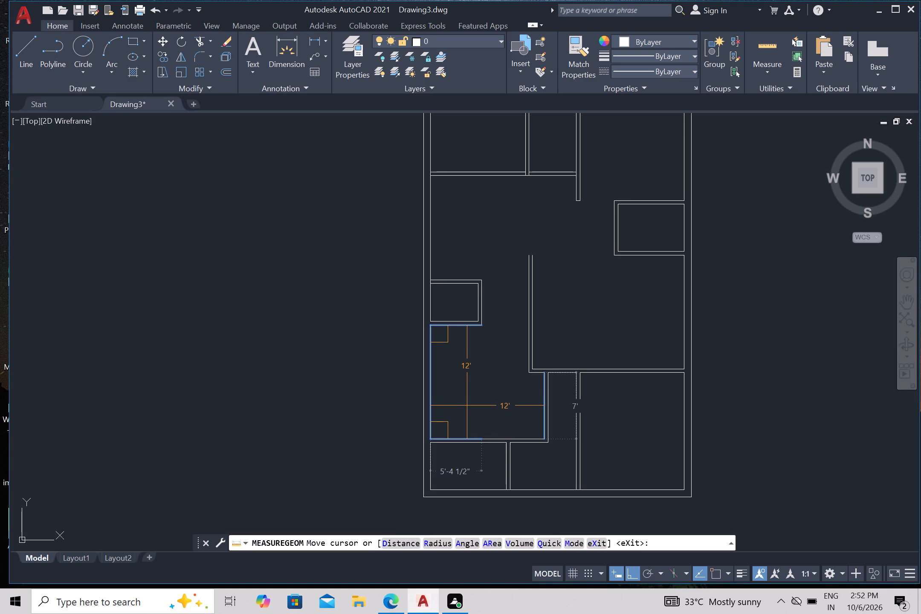
pyautogui.press('Escape')
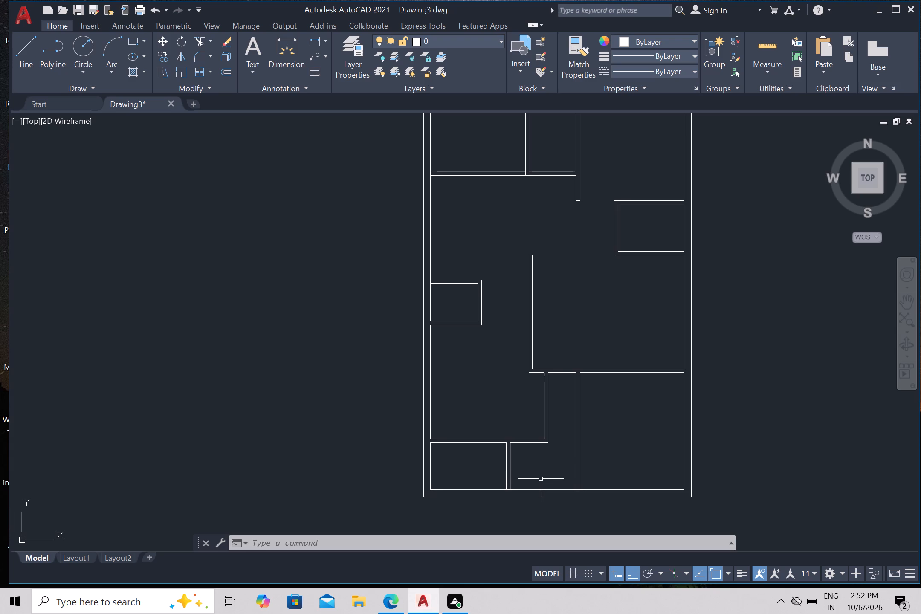
pyautogui.click(759, 42)
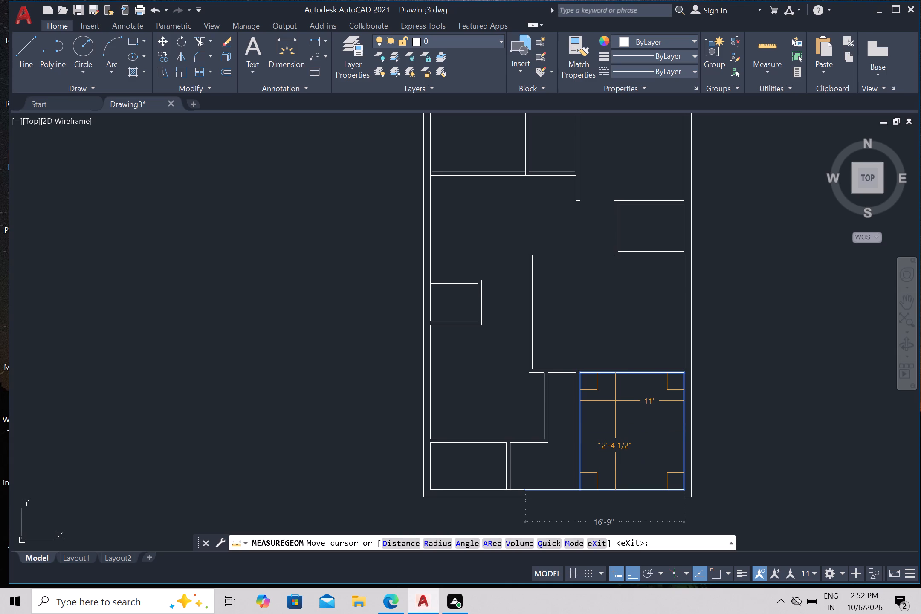
pyautogui.press('Escape')
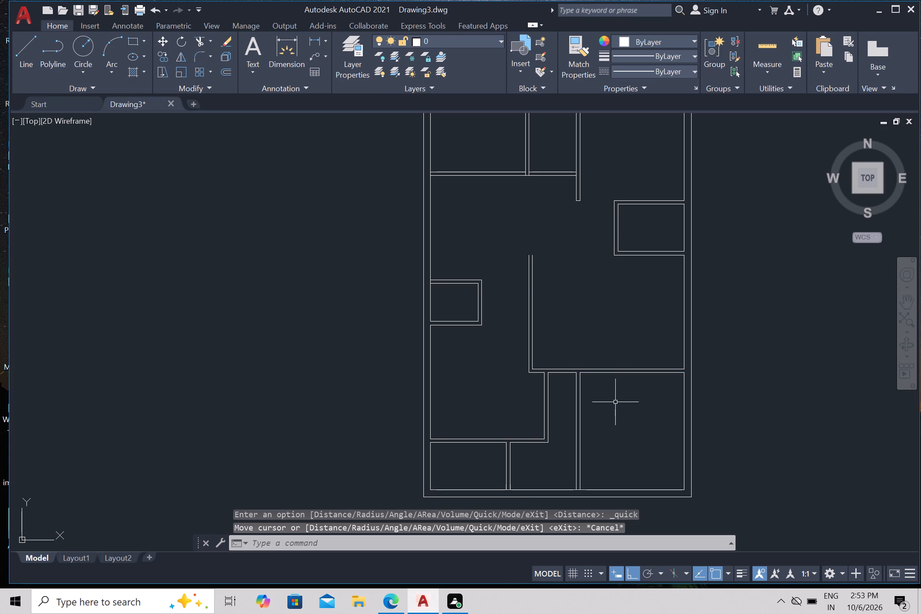
# Draw a horizontal line from the right small room's lower-left corner leftward past the top of the central vertical wall.
pyautogui.scroll(-1, 617, 415)
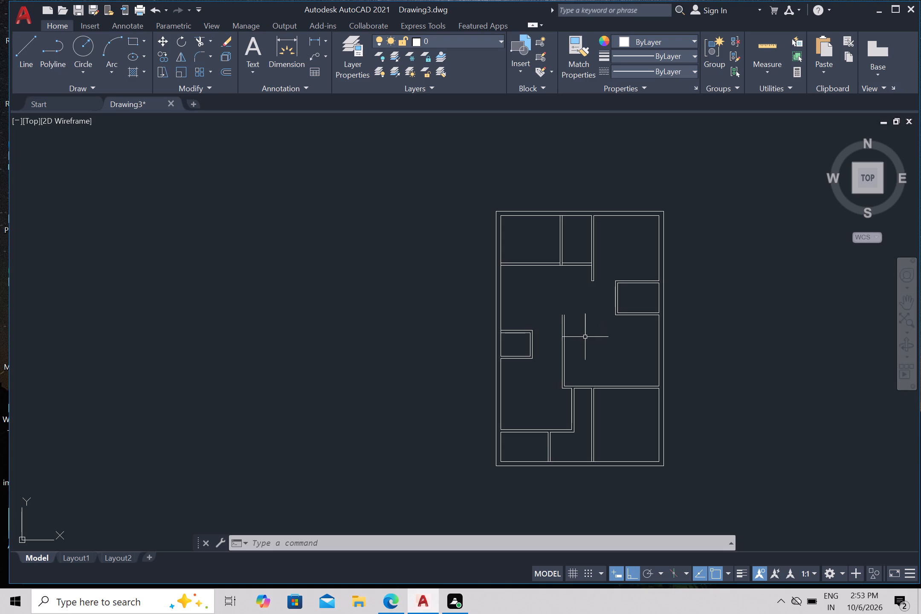
pyautogui.scroll(2, 591, 301)
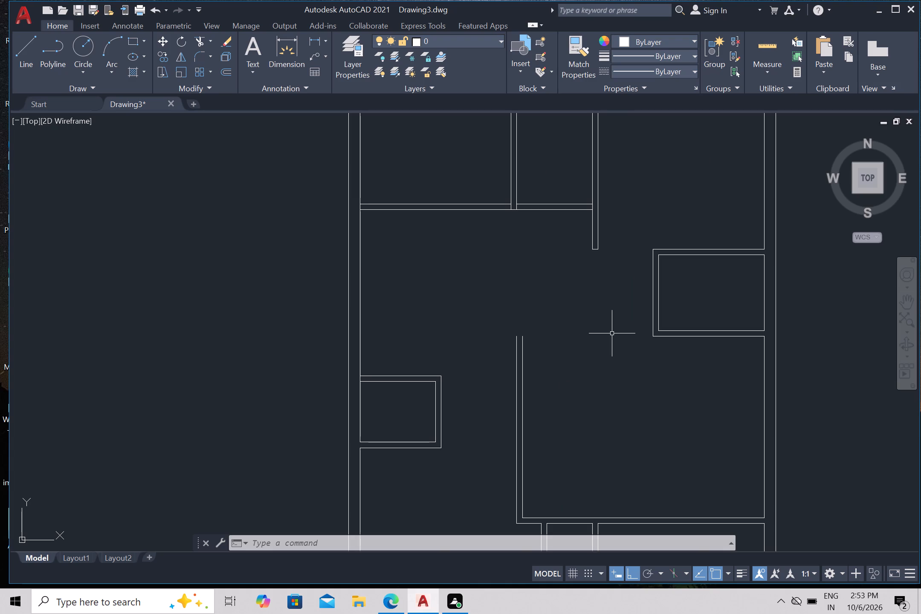
pyautogui.press('Escape')
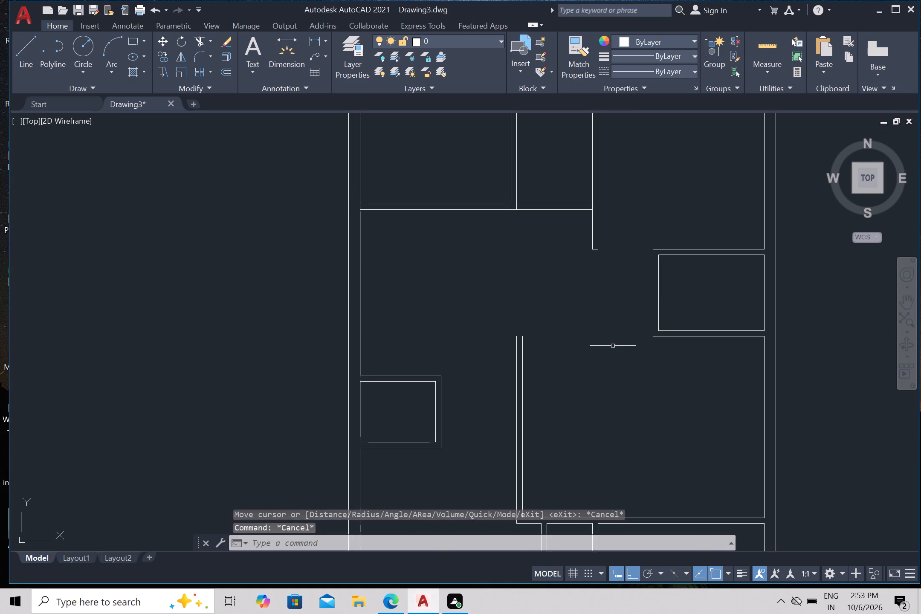
pyautogui.press('l')
pyautogui.press('Return')
pyautogui.moveTo(649, 335); pyautogui.dragTo(639, 336)
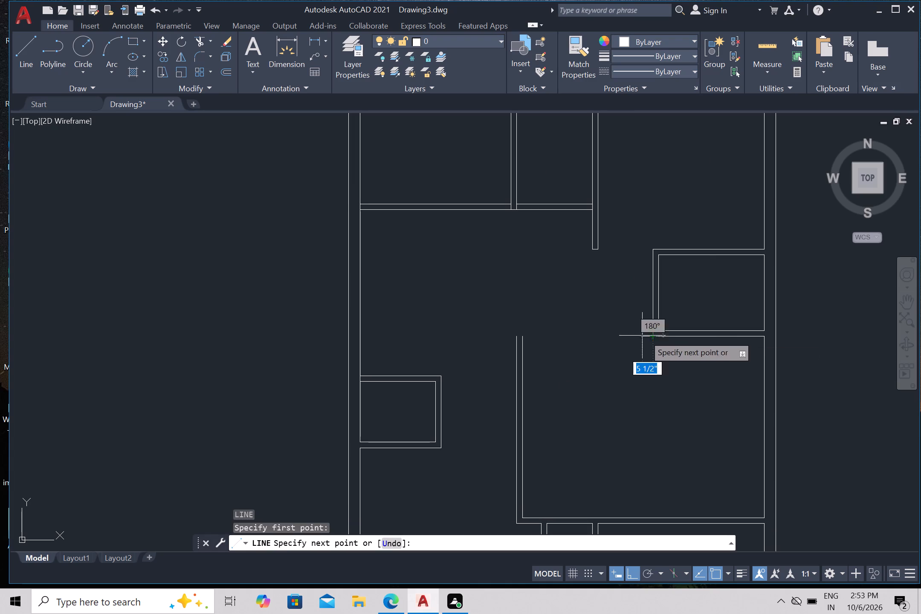
pyautogui.moveTo(639, 336); pyautogui.dragTo(642, 336)
pyautogui.click(500, 355)
pyautogui.press('Return')
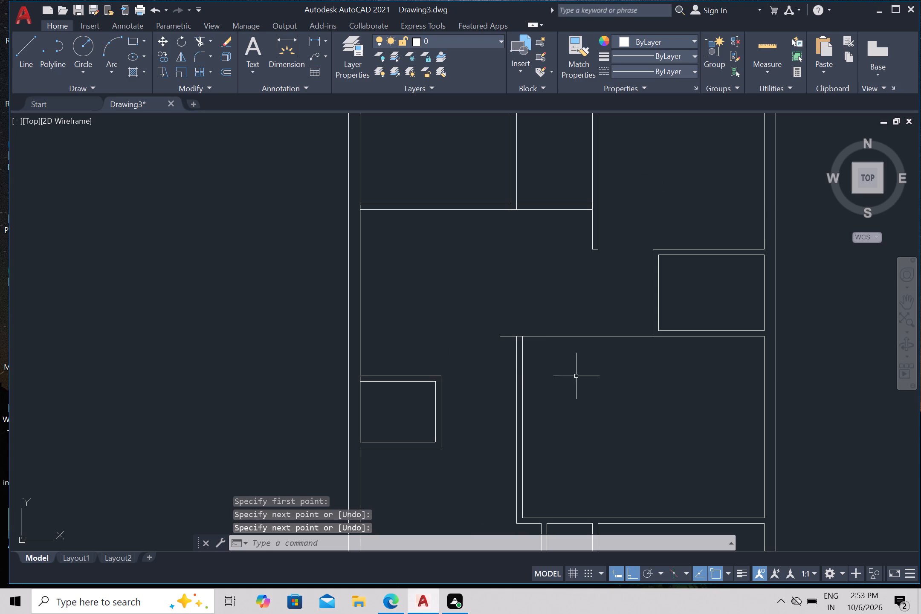
# Trim the horizontal line on both sides of the central vertical wall, leaving only the piece that caps the wall's top end.
pyautogui.write('tr')
pyautogui.press('Return')
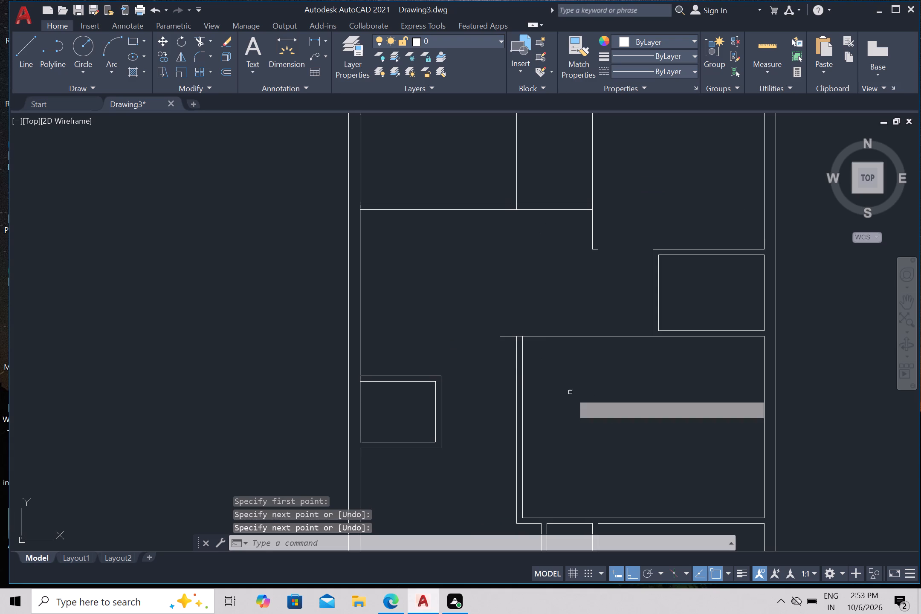
pyautogui.moveTo(564, 363); pyautogui.dragTo(565, 345)
pyautogui.moveTo(574, 300); pyautogui.dragTo(578, 307)
pyautogui.click(579, 343)
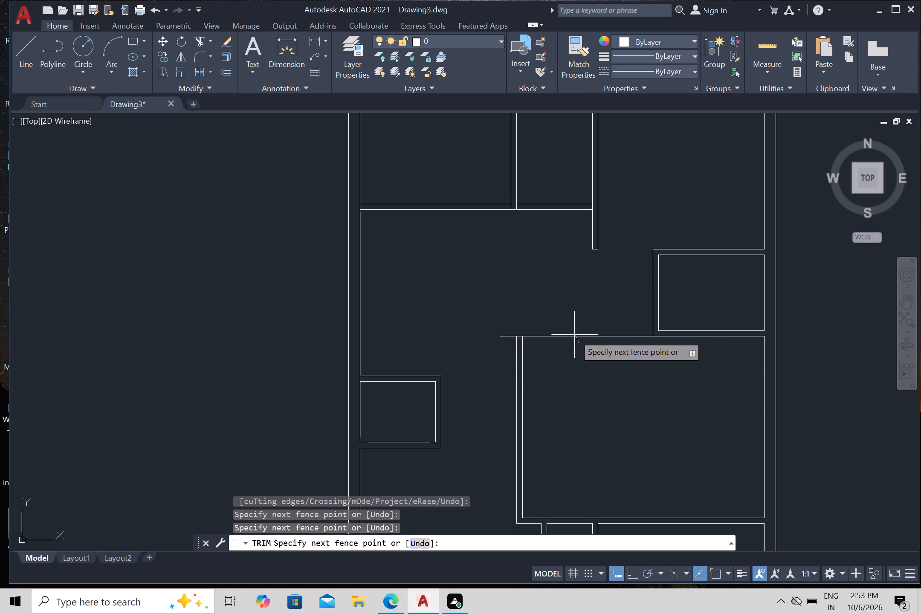
pyautogui.click(573, 327)
pyautogui.click(504, 335)
pyautogui.scroll(-1, 509, 328)
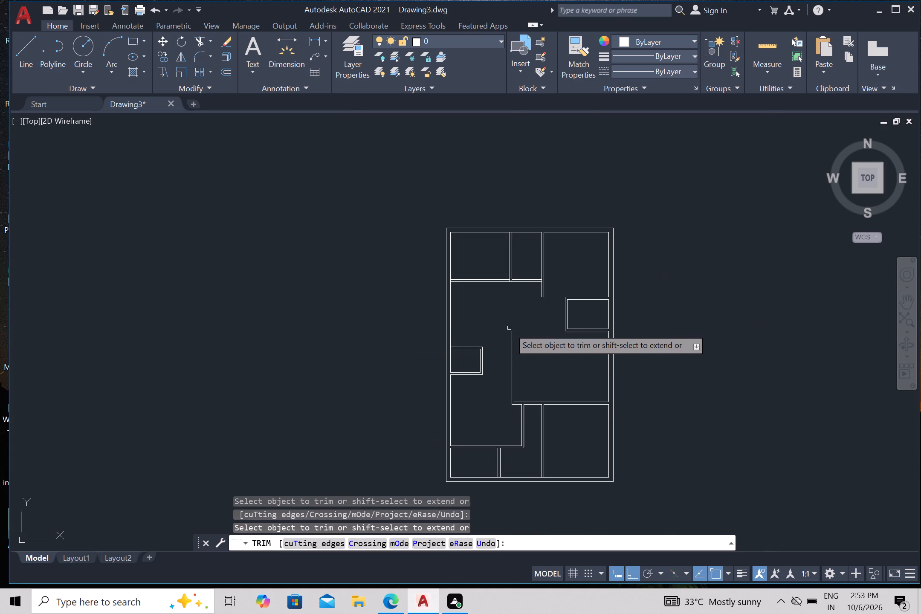
pyautogui.scroll(-1, 509, 328)
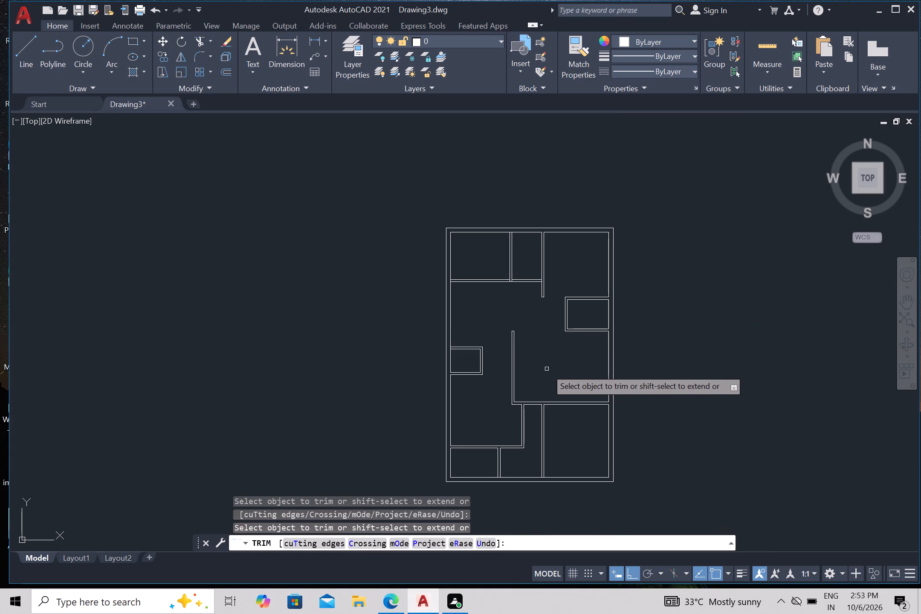
pyautogui.scroll(2, 492, 376)
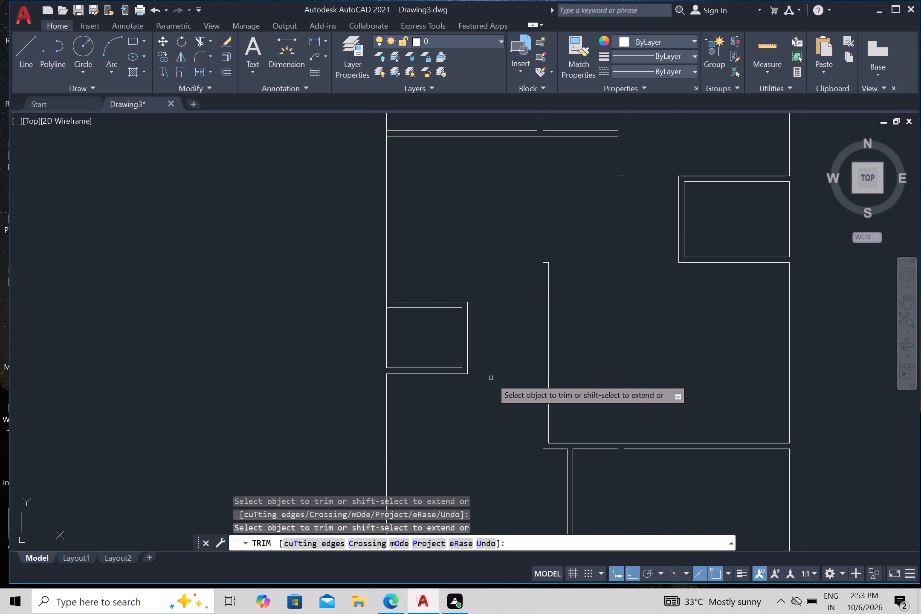
pyautogui.press('Escape')
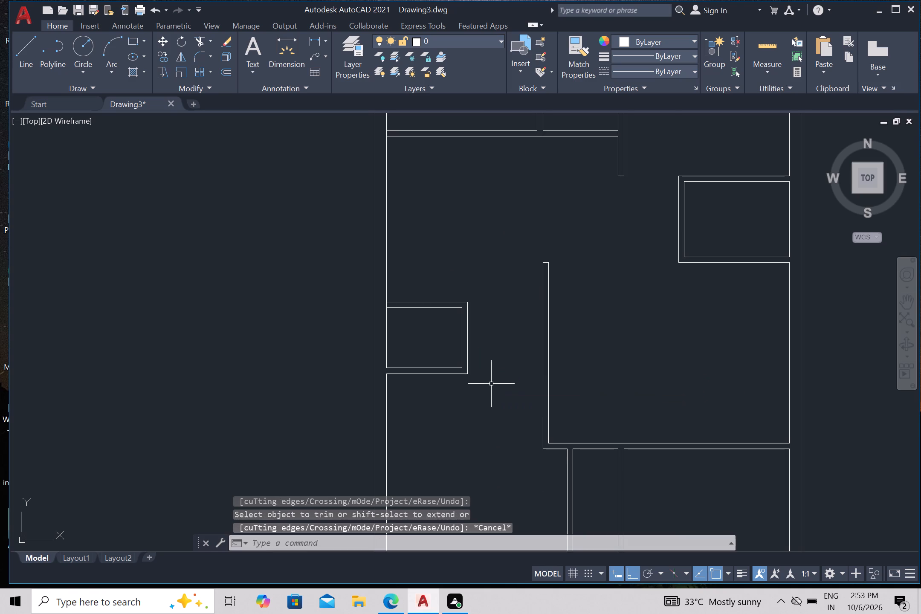
# Draw a short horizontal line rightward from the left small room's inner lower-right corner, past its outer wall line.
pyautogui.press('l')
pyautogui.press('Return')
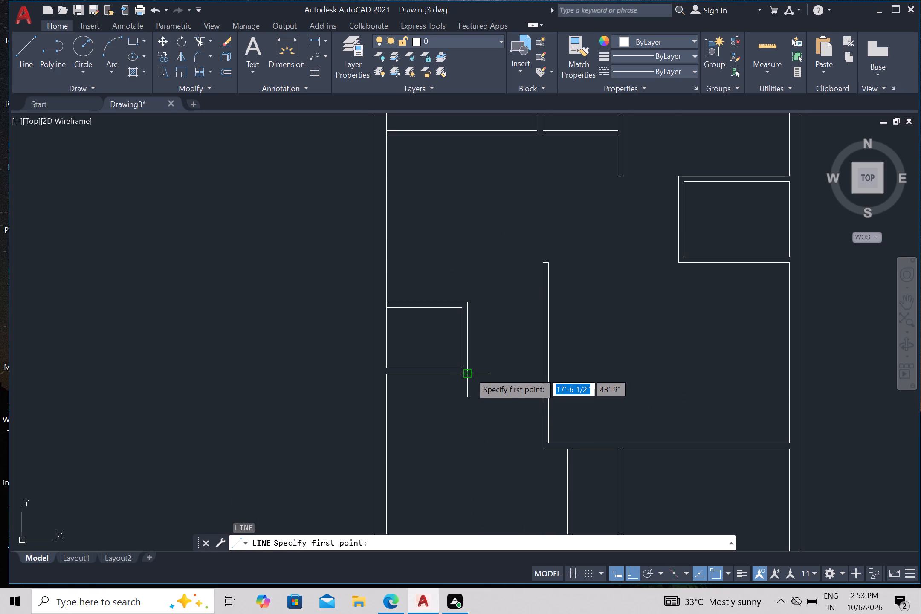
pyautogui.scroll(3, 461, 367)
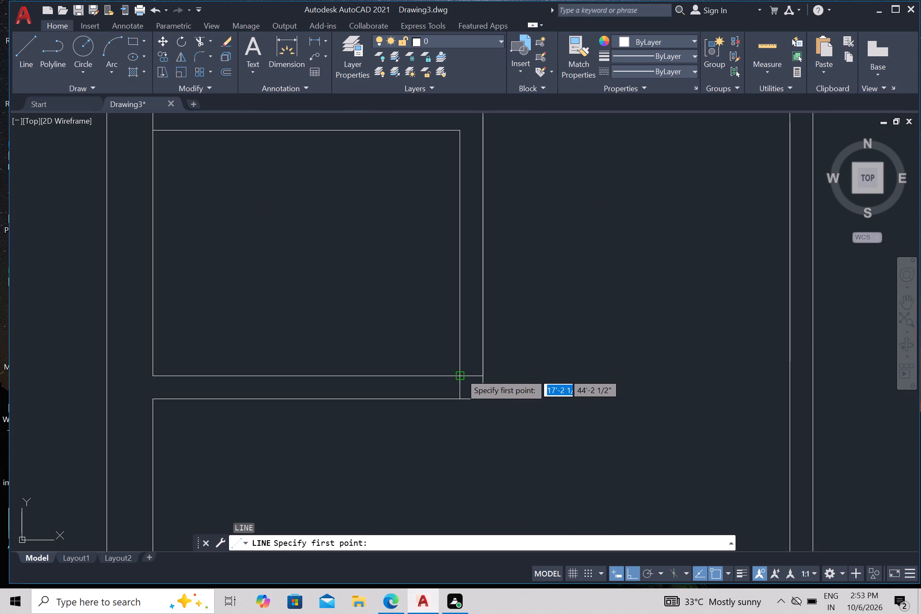
pyautogui.click(458, 374)
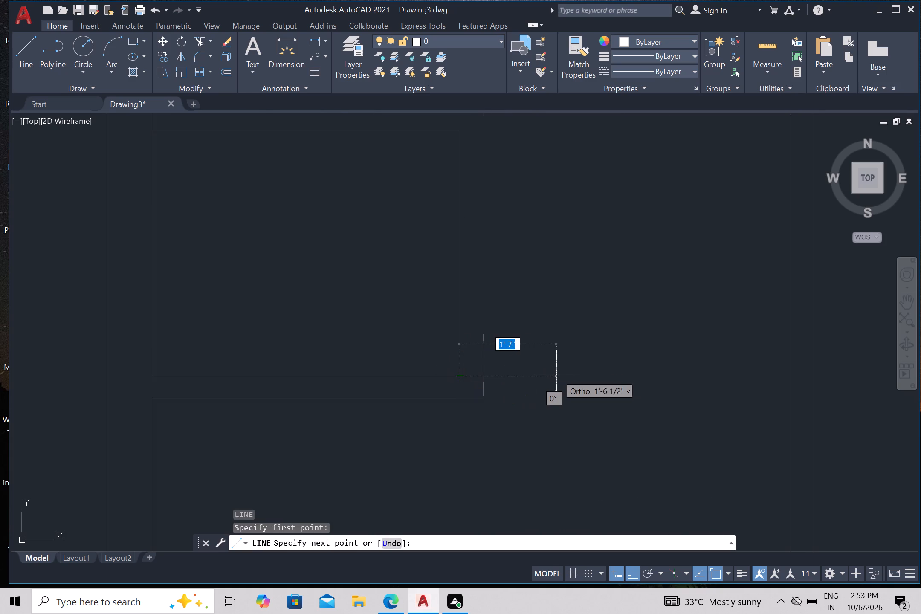
pyautogui.click(600, 378)
pyautogui.press('Escape')
pyautogui.scroll(-2, 597, 374)
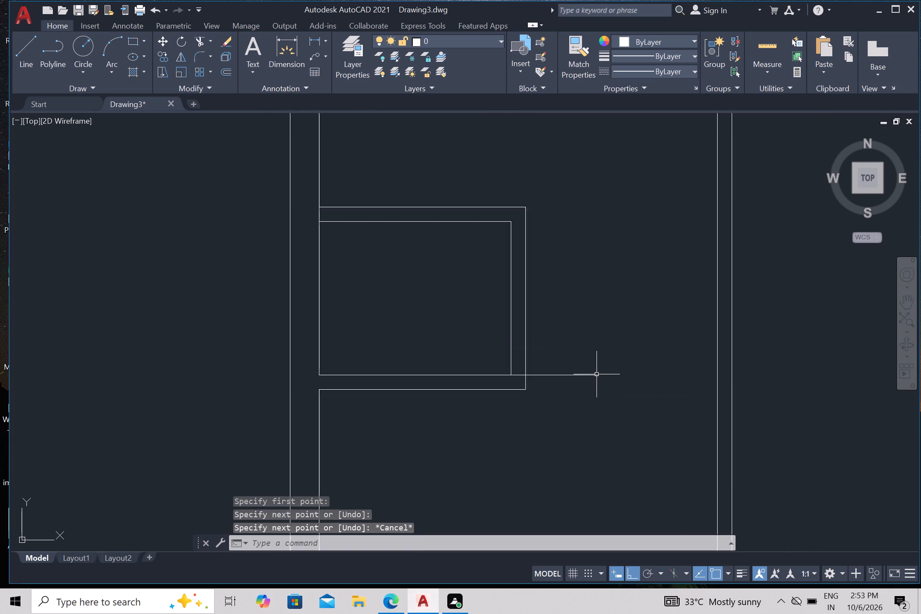
pyautogui.scroll(-1, 597, 374)
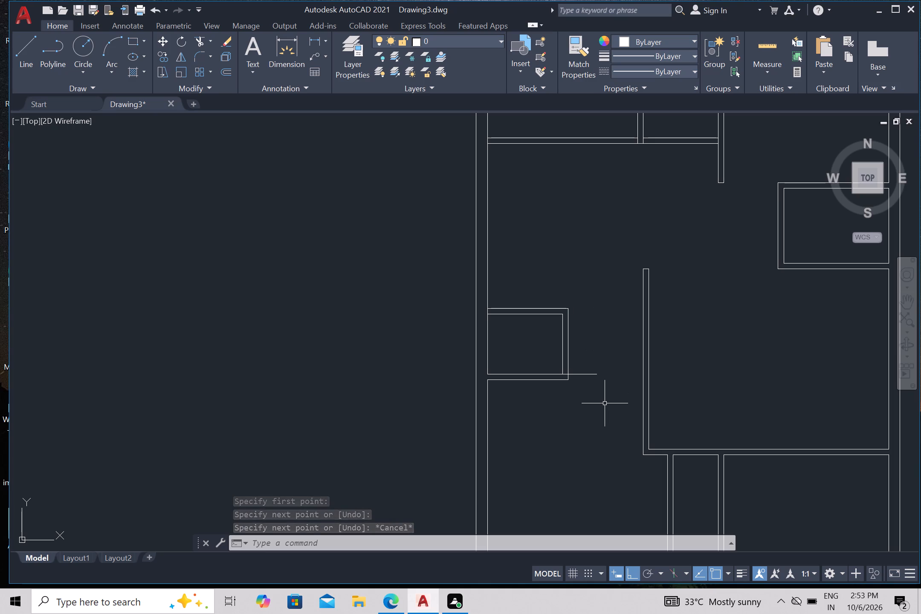
pyautogui.press('Escape')
# Draw a vertical line from the free end of that short line up past the level of the left small room's upper wall.
pyautogui.press('l')
pyautogui.press('Return')
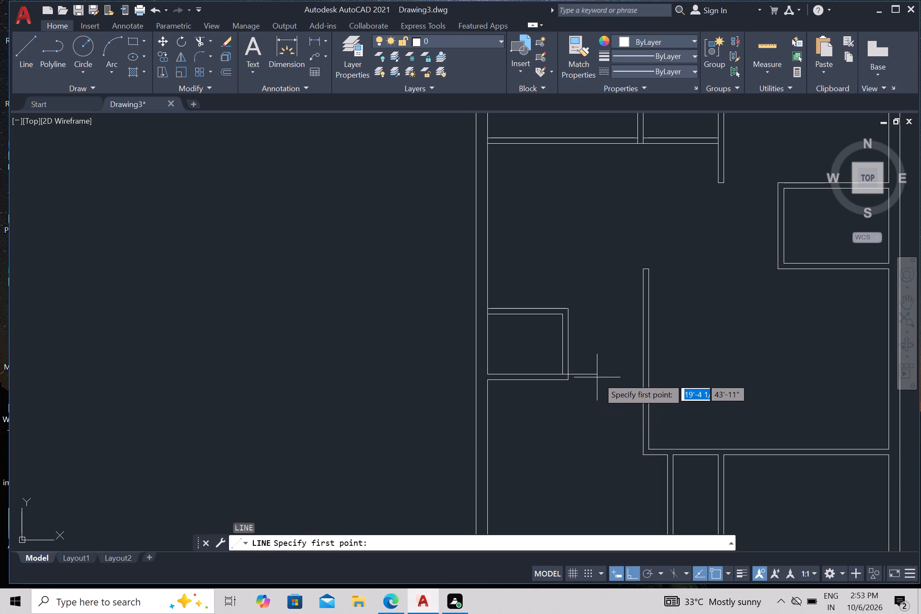
pyautogui.moveTo(599, 376); pyautogui.dragTo(598, 371)
pyautogui.click(600, 272)
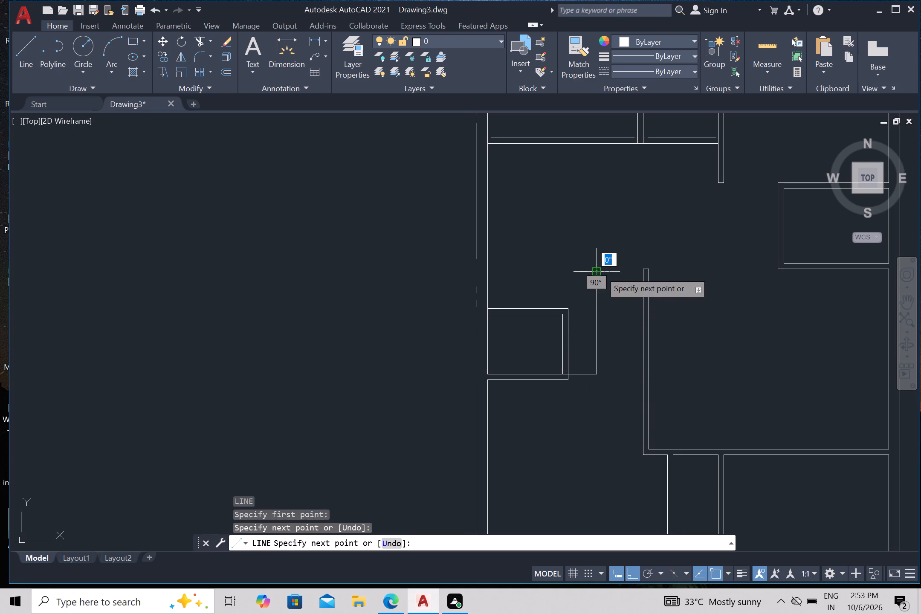
pyautogui.press('Escape')
# Draw two horizontal lines rightward from the left small room's inner and outer upper-right corners, crossing the new vertical line.
pyautogui.press('Return')
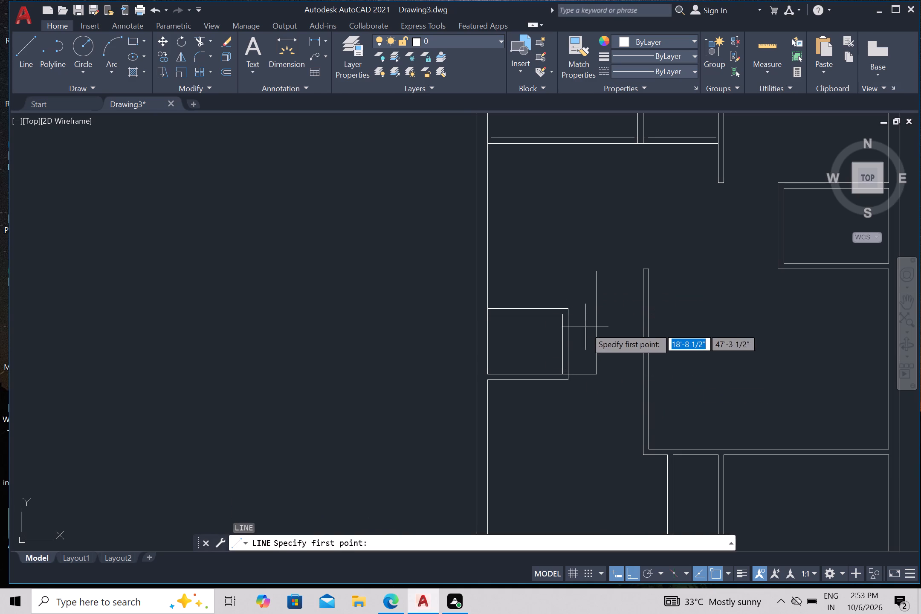
pyautogui.scroll(2, 582, 305)
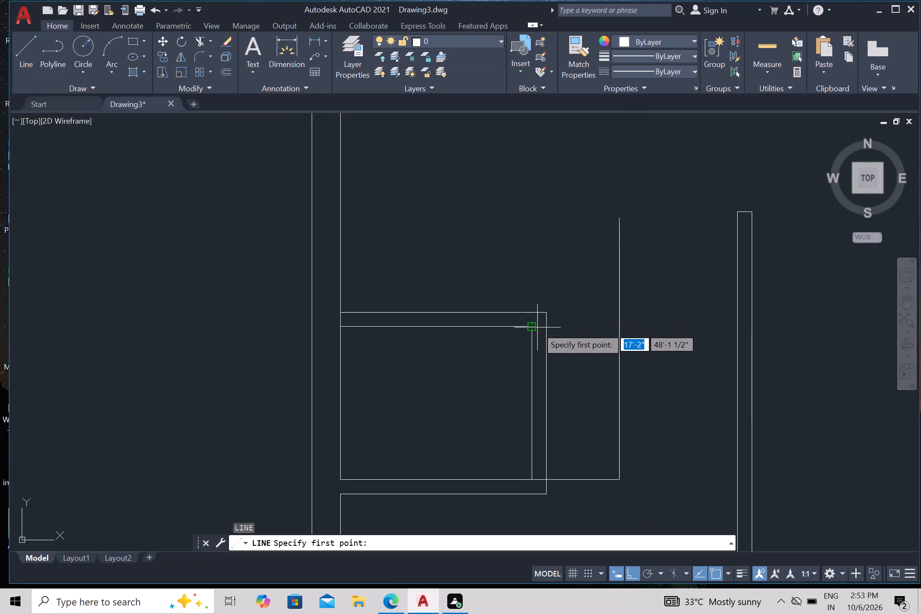
pyautogui.click(535, 329)
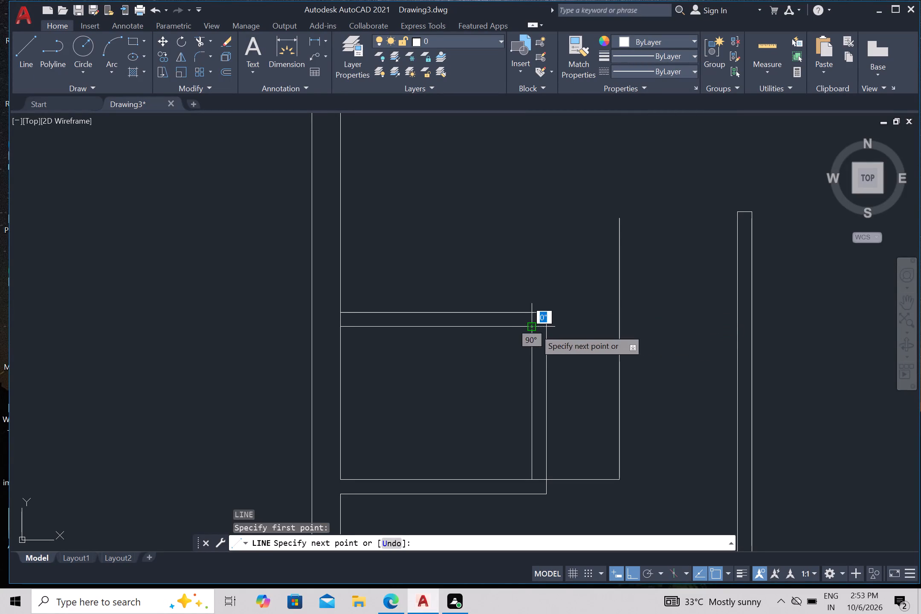
pyautogui.click(672, 316)
pyautogui.press('Return')
pyautogui.press('Return')
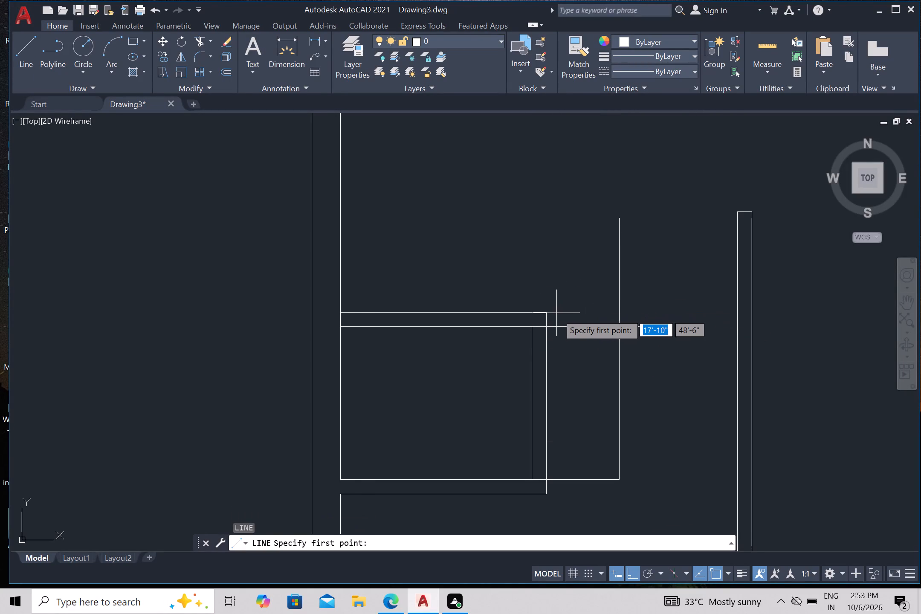
pyautogui.click(545, 313)
pyautogui.click(654, 302)
pyautogui.press('Return')
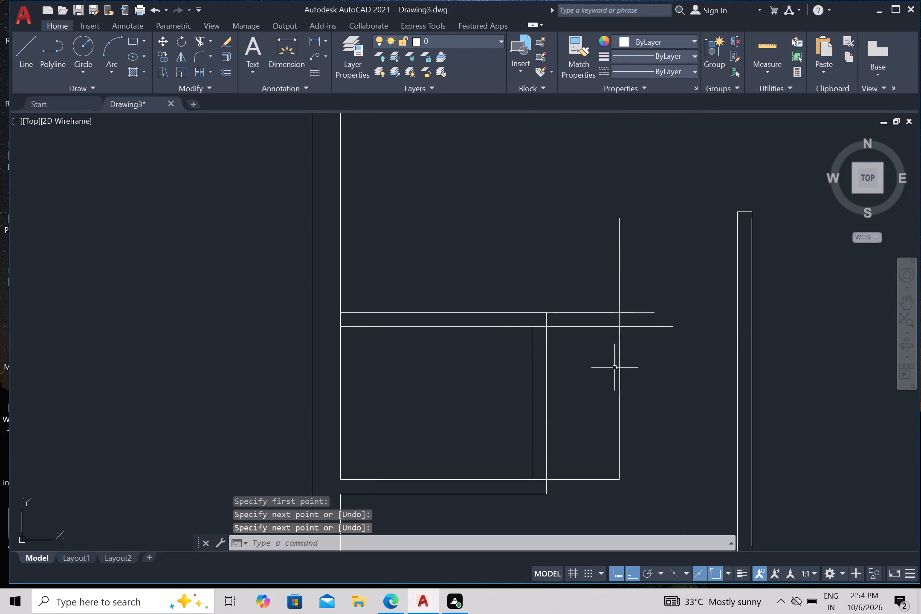
# Draw a line rightward from the left small room's outer lower-right corner and continue the vertical line down across it.
pyautogui.press('Return')
pyautogui.moveTo(545, 495); pyautogui.dragTo(589, 485)
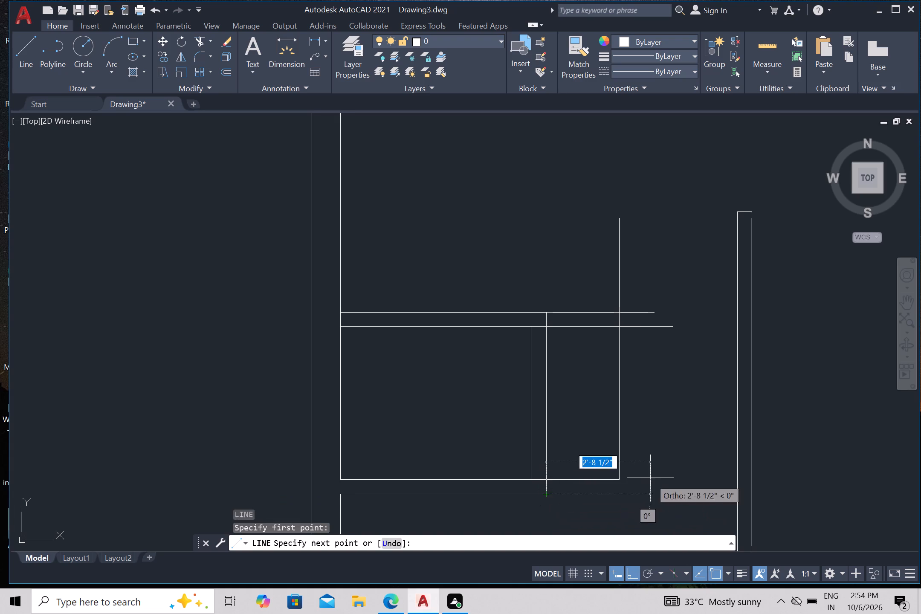
pyautogui.click(665, 475)
pyautogui.press('Return')
pyautogui.press('Return')
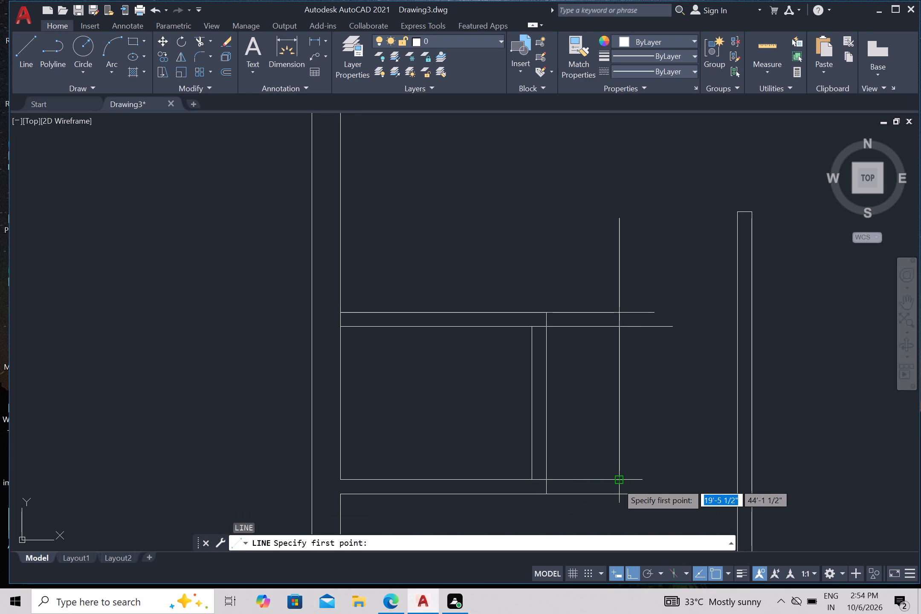
pyautogui.moveTo(617, 482); pyautogui.dragTo(620, 489)
pyautogui.moveTo(620, 508); pyautogui.dragTo(623, 513)
pyautogui.press('Return')
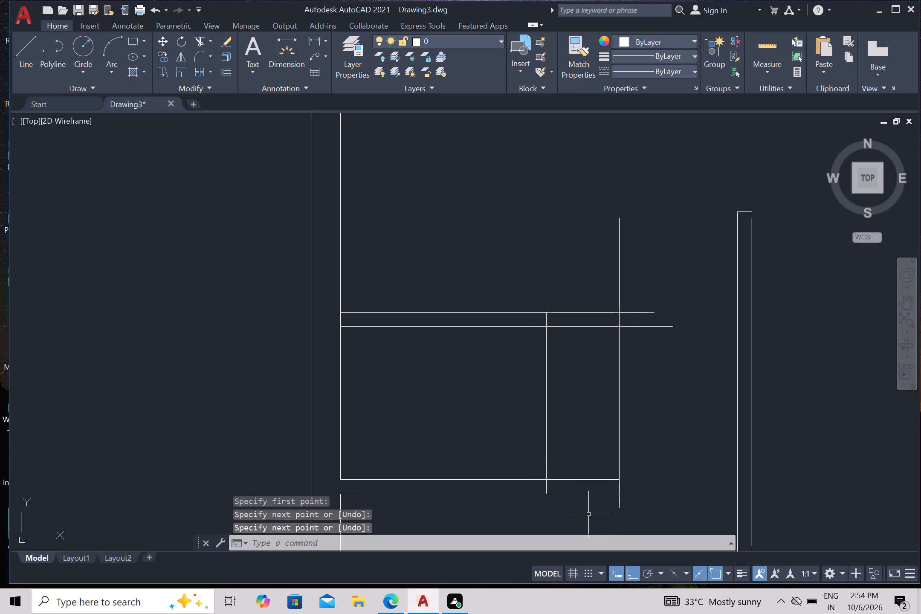
# Trim the overhanging lines and the vertical line between the two wall extensions, leaving only their closed ends.
pyautogui.press('t')
pyautogui.press('r')
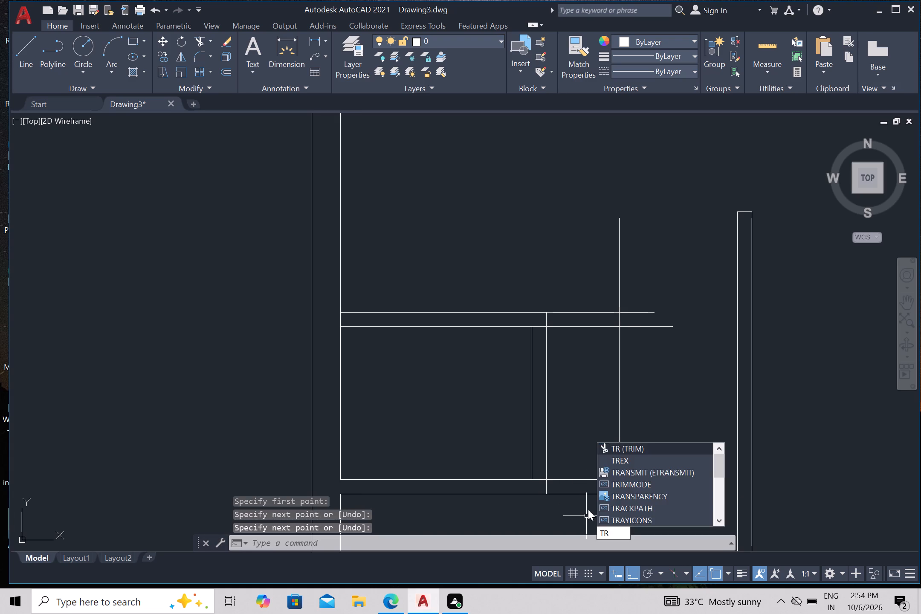
pyautogui.press('Return')
pyautogui.moveTo(611, 508); pyautogui.dragTo(615, 505)
pyautogui.moveTo(640, 487); pyautogui.dragTo(641, 481)
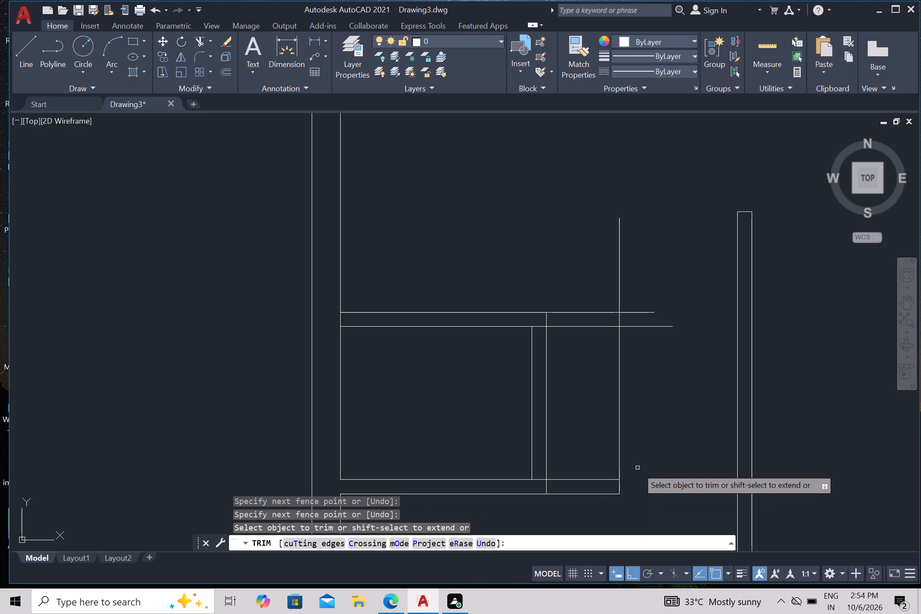
pyautogui.moveTo(618, 421); pyautogui.dragTo(618, 406)
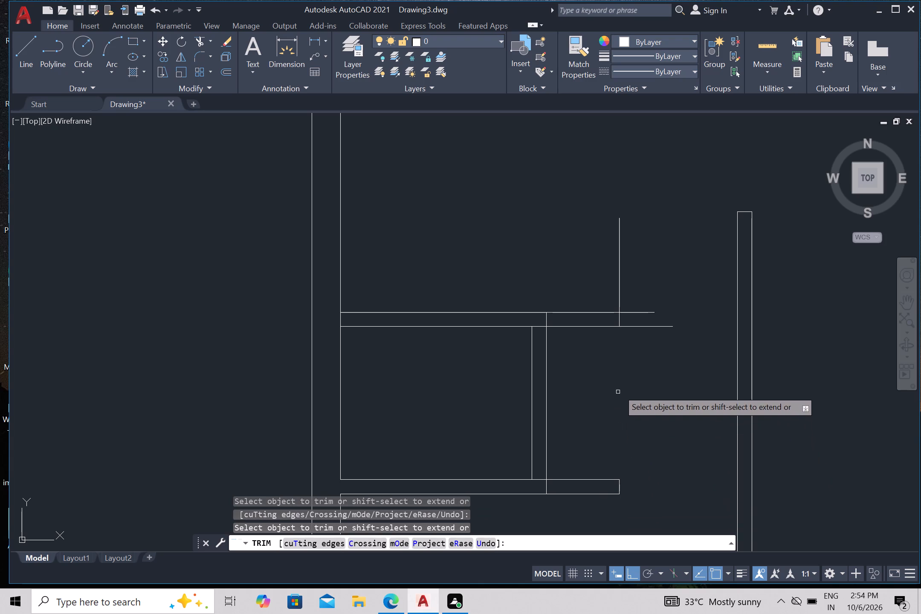
pyautogui.click(634, 336)
pyautogui.doubleClick(641, 284)
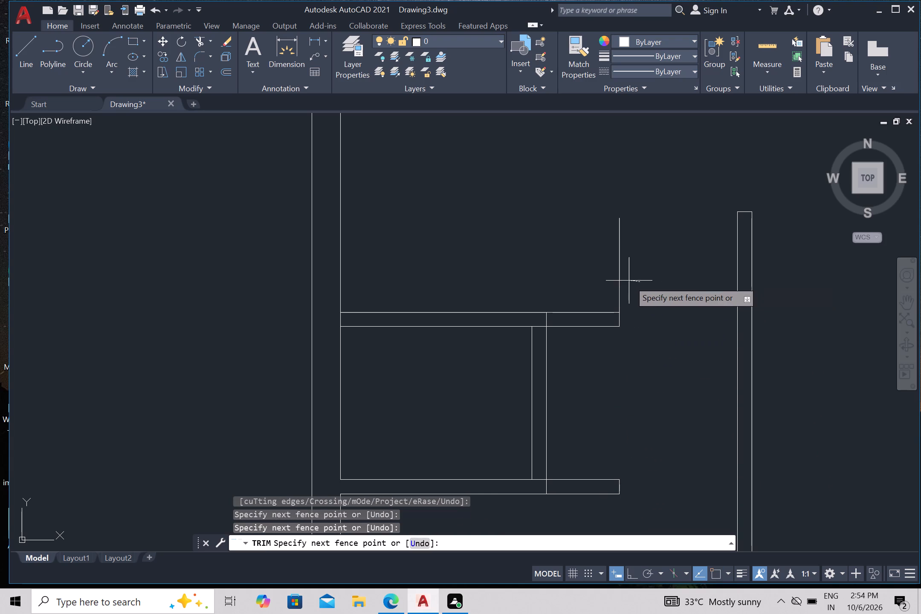
pyautogui.click(604, 287)
# Trim the lines crossing the junctions of the left small room's right wall with its extended upper and lower walls.
pyautogui.click(545, 318)
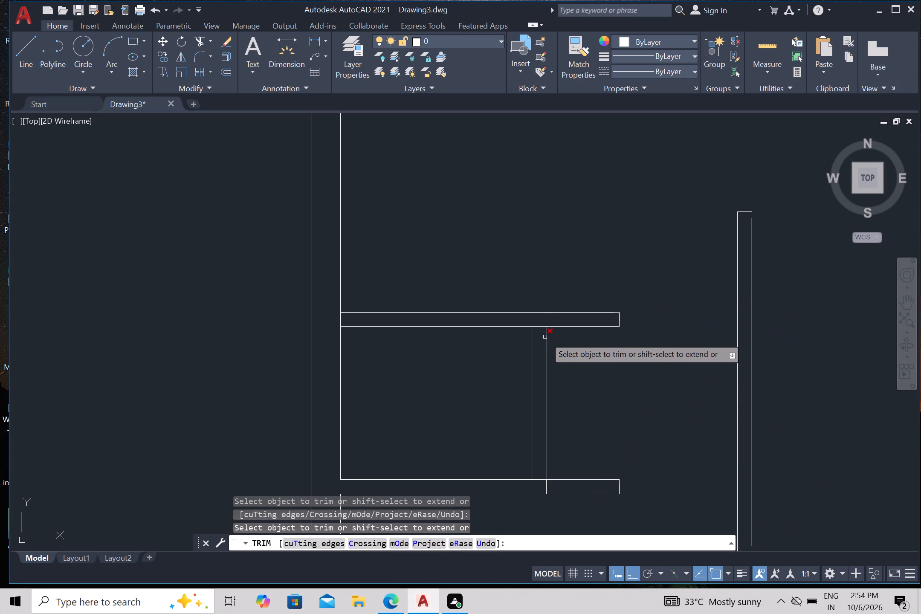
pyautogui.click(536, 327)
pyautogui.scroll(-2, 544, 337)
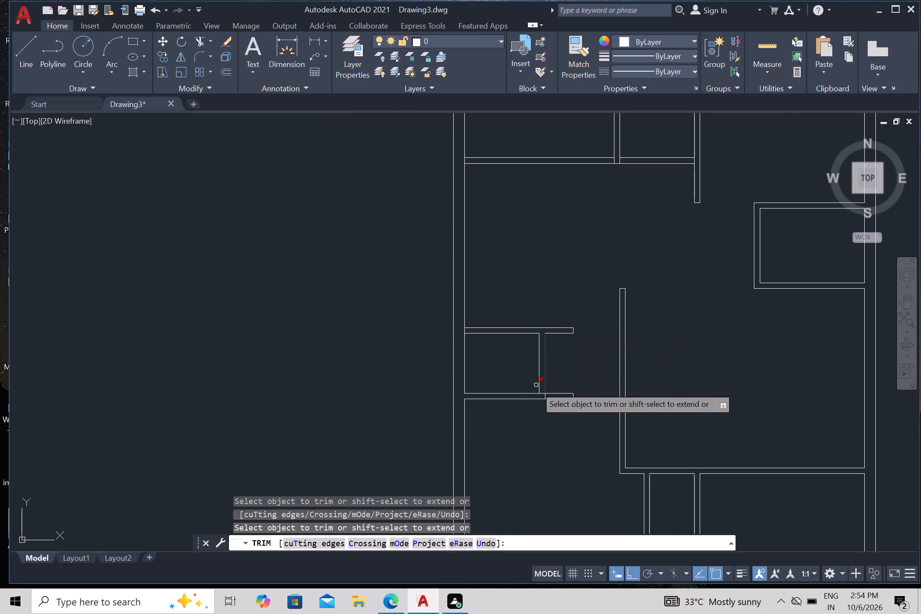
pyautogui.scroll(2, 556, 392)
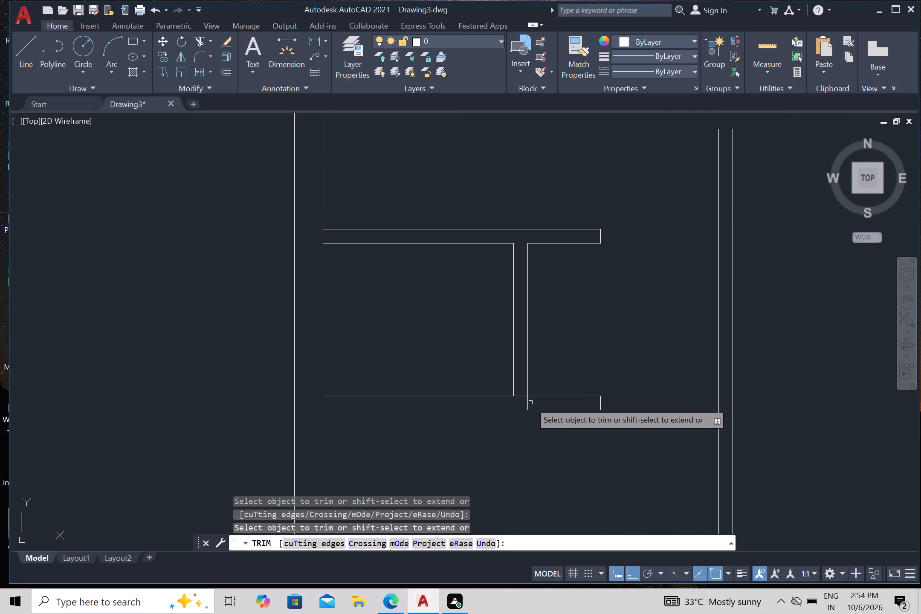
pyautogui.click(528, 404)
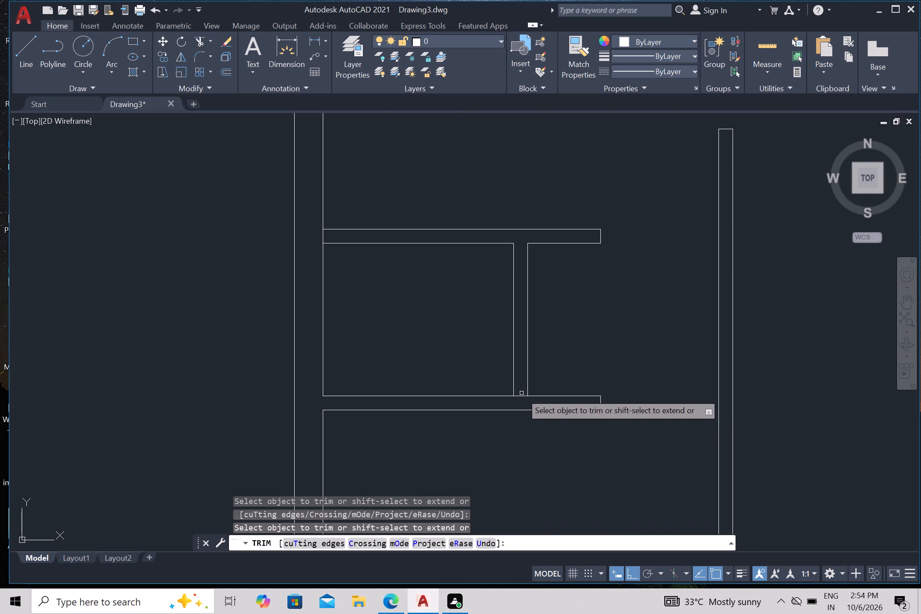
pyautogui.click(524, 395)
pyautogui.scroll(-3, 527, 402)
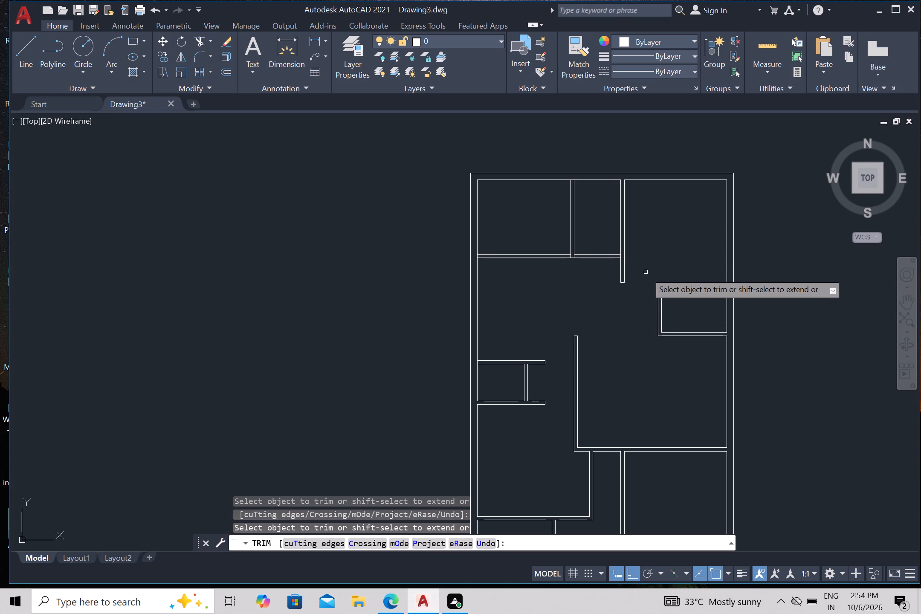
pyautogui.scroll(2, 646, 274)
pyautogui.press('Escape')
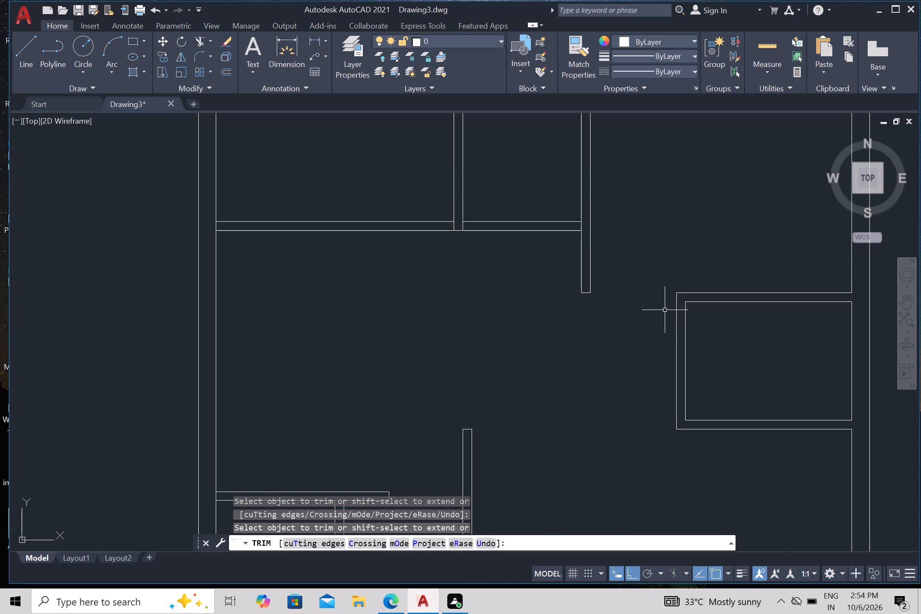
# Draw lines leftward from the right small room's outer and inner upper-left corners, with a vertical line down from the outer line's end.
pyautogui.press('l')
pyautogui.press('Return')
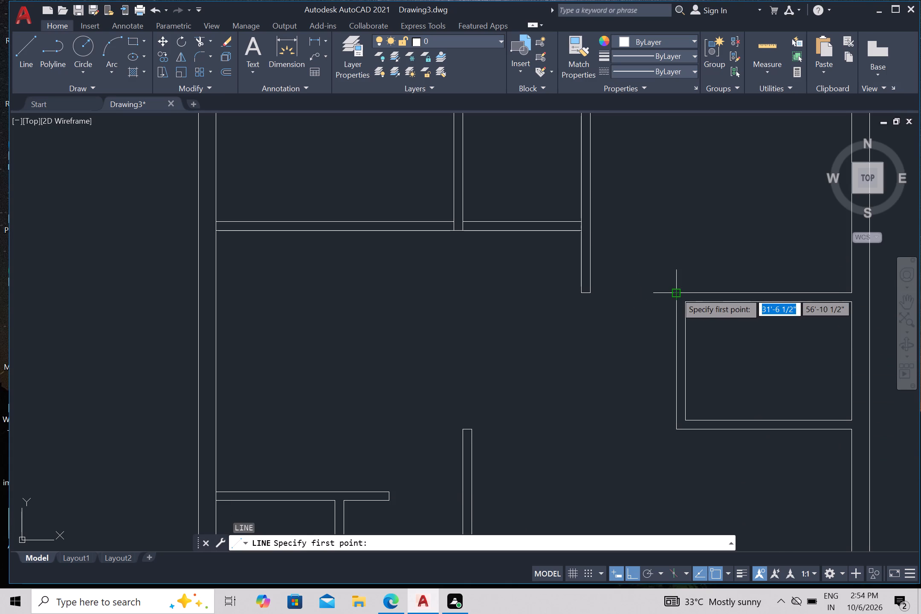
pyautogui.moveTo(675, 293); pyautogui.dragTo(671, 298)
pyautogui.click(655, 299)
pyautogui.moveTo(655, 360); pyautogui.dragTo(653, 356)
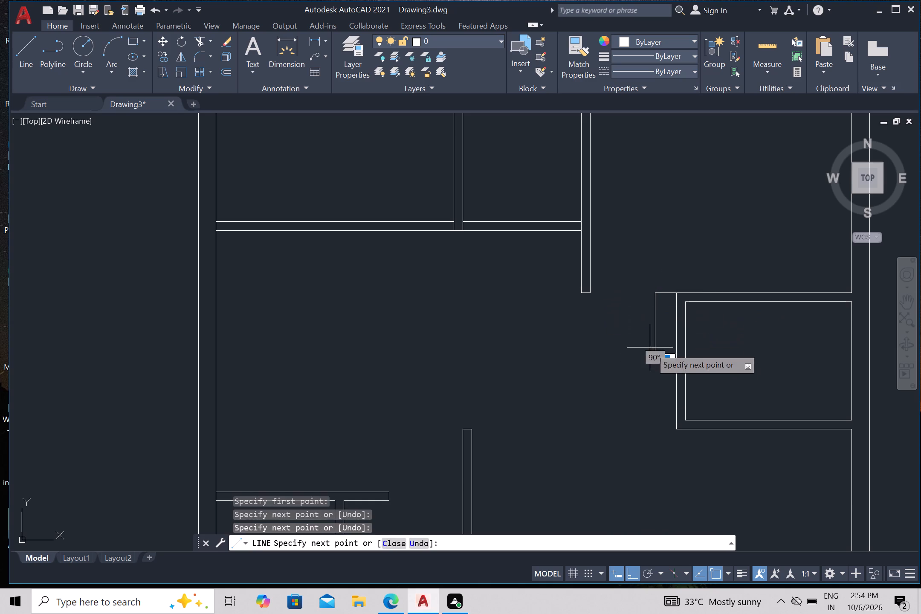
pyautogui.press('Return')
pyautogui.press('Return')
pyautogui.click(686, 304)
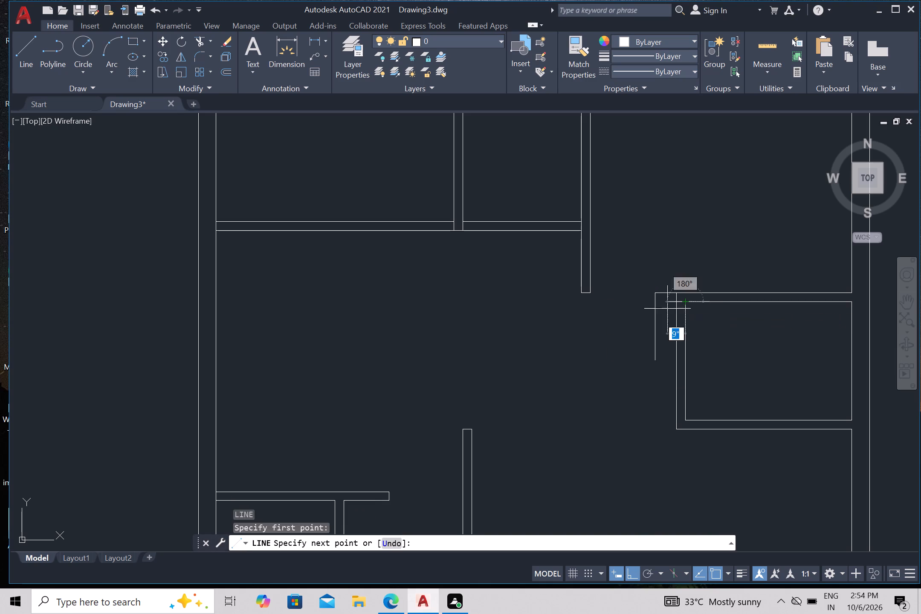
pyautogui.click(623, 320)
pyautogui.press('Return')
# Trim the overhanging vertical line and the lines crossing the junction at the right small room's extended upper-left wall corner.
pyautogui.write('tr')
pyautogui.press('Return')
pyautogui.click(636, 291)
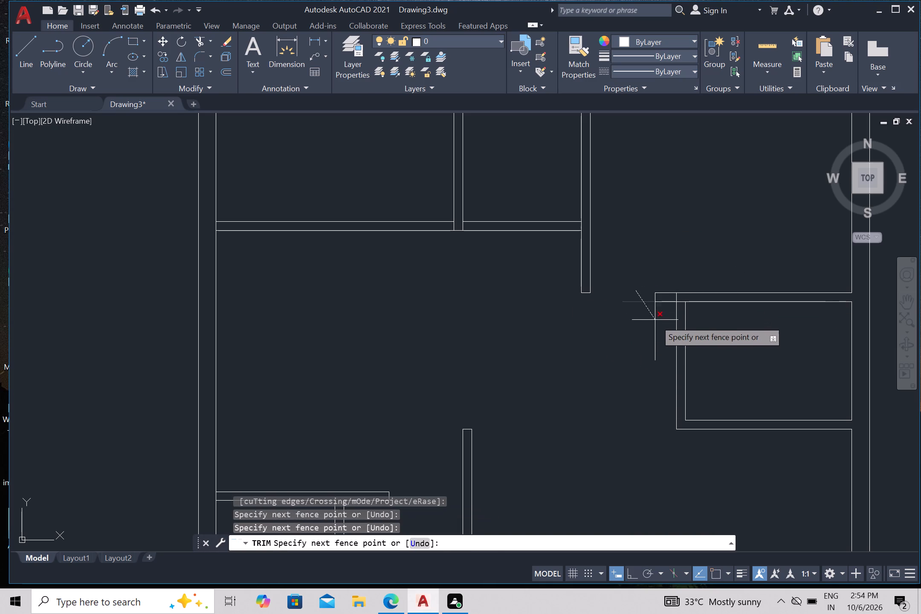
pyautogui.click(657, 322)
pyautogui.click(677, 297)
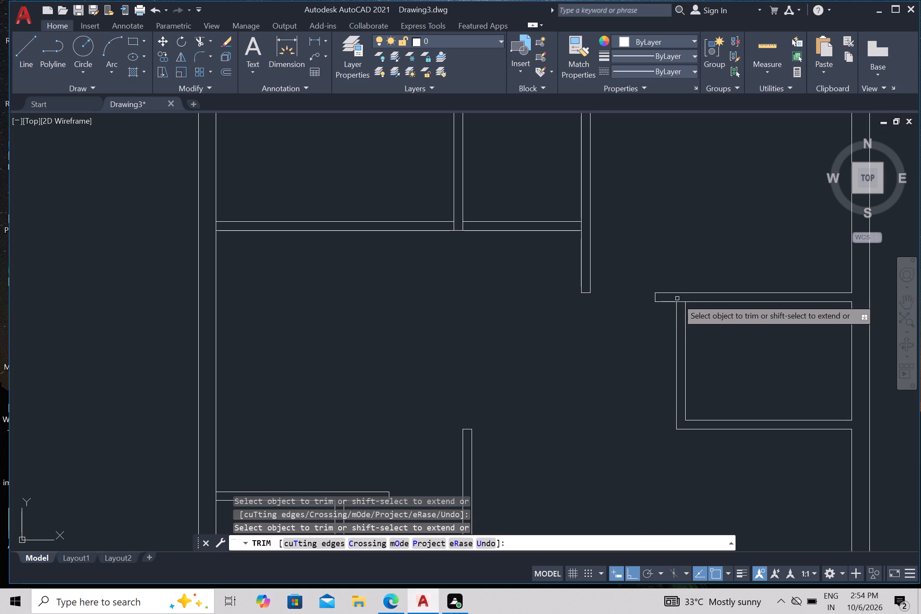
pyautogui.click(681, 303)
# Trim the line ends crossing the junction of the partition between the two upper-left rooms and their shared lower wall.
pyautogui.scroll(-1, 617, 369)
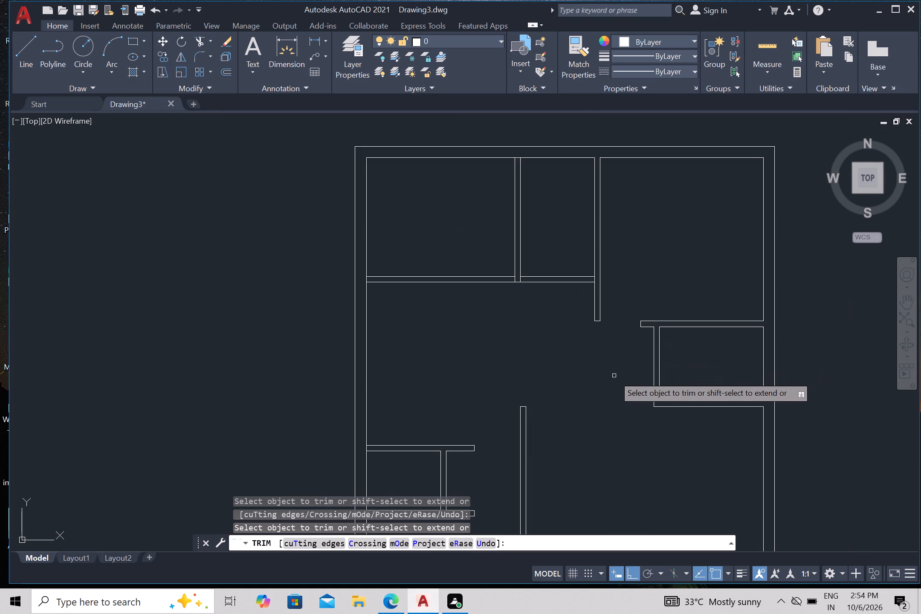
pyautogui.scroll(-1, 614, 371)
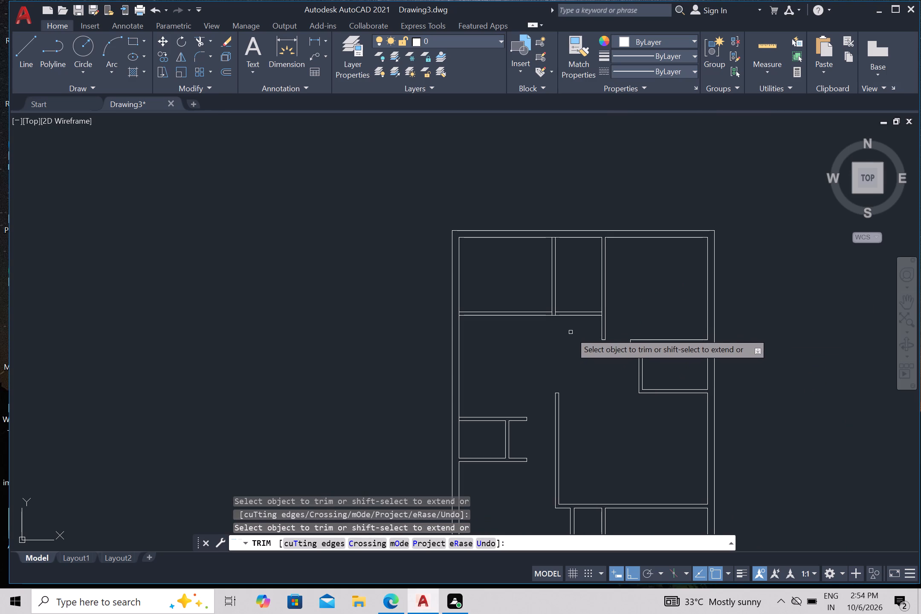
pyautogui.scroll(2, 568, 313)
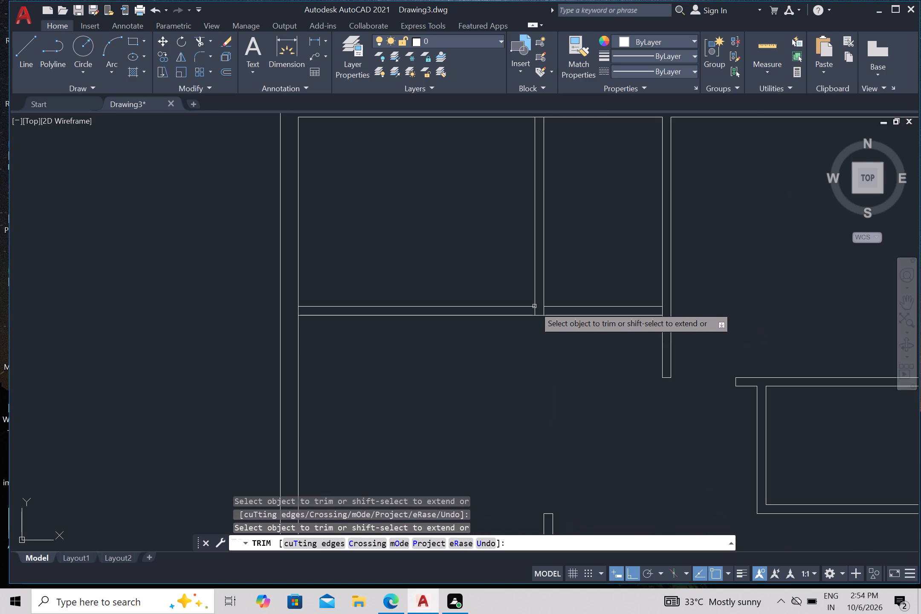
pyautogui.scroll(2, 535, 305)
pyautogui.moveTo(576, 316); pyautogui.dragTo(571, 322)
pyautogui.click(527, 320)
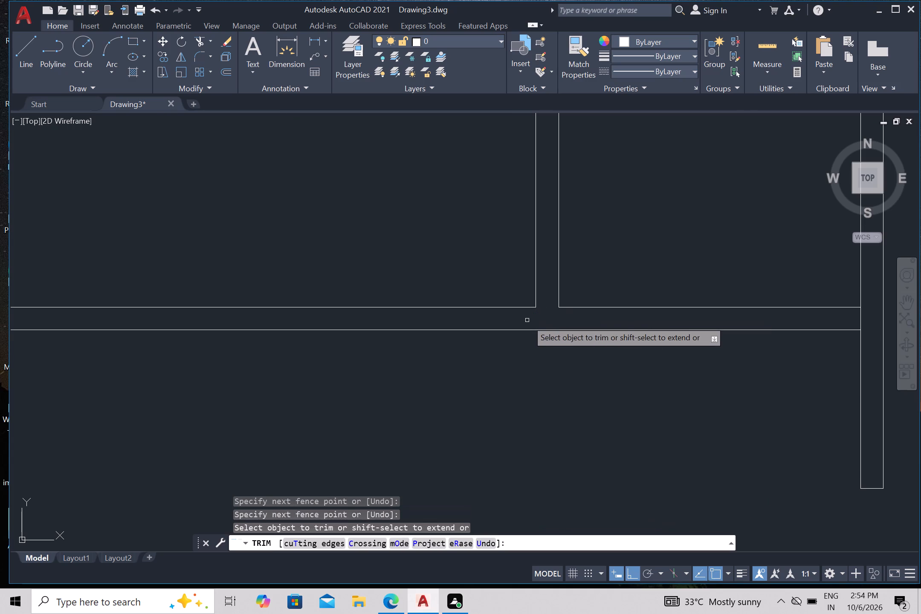
# Trim the left exterior wall's inner line where the top-left room's lower wall meets it.
pyautogui.scroll(-3, 525, 320)
pyautogui.scroll(2, 390, 322)
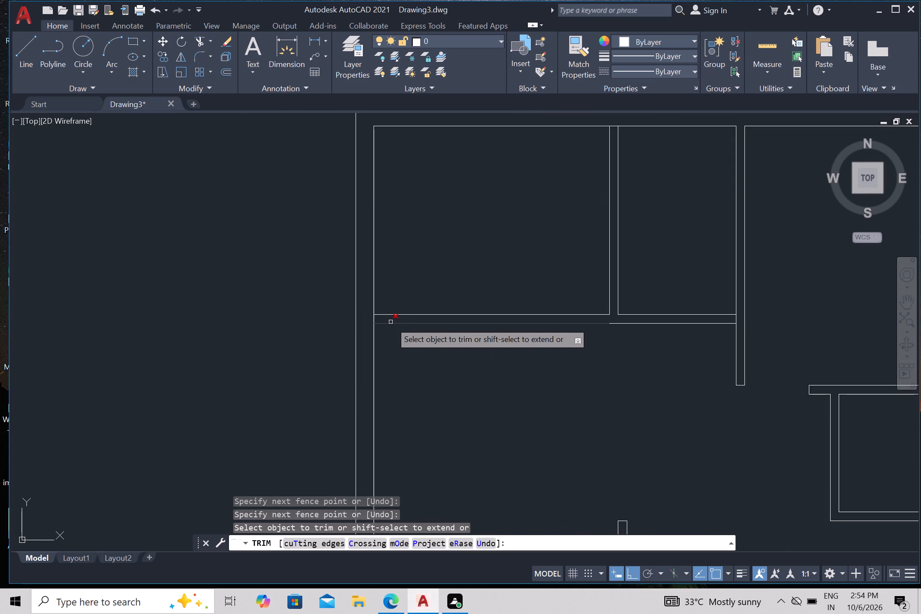
pyautogui.scroll(2, 391, 322)
pyautogui.click(306, 308)
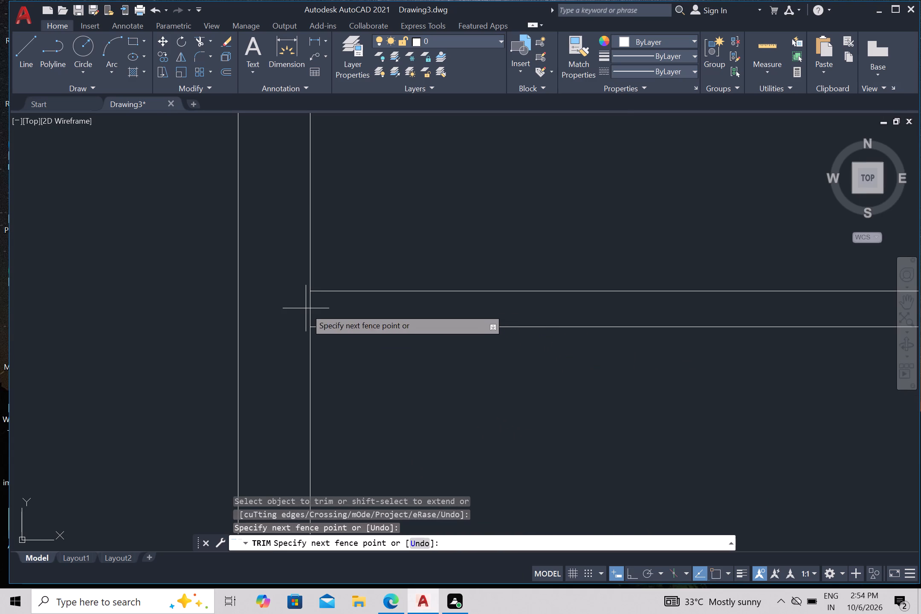
pyautogui.click(319, 309)
pyautogui.scroll(-2, 359, 290)
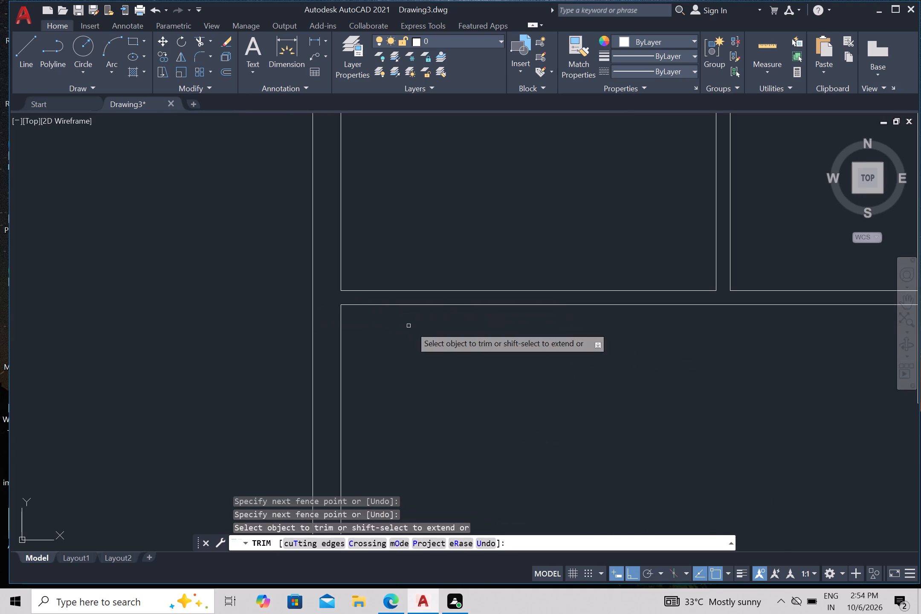
# Trim the left exterior wall's inner line where the left small room's upper wall meets it.
pyautogui.scroll(-1, 574, 400)
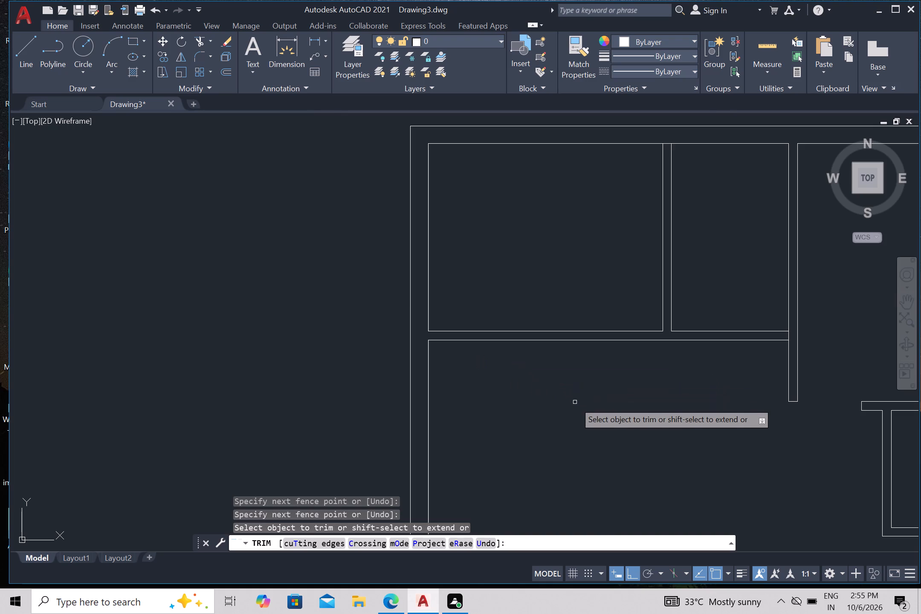
pyautogui.scroll(-2, 579, 329)
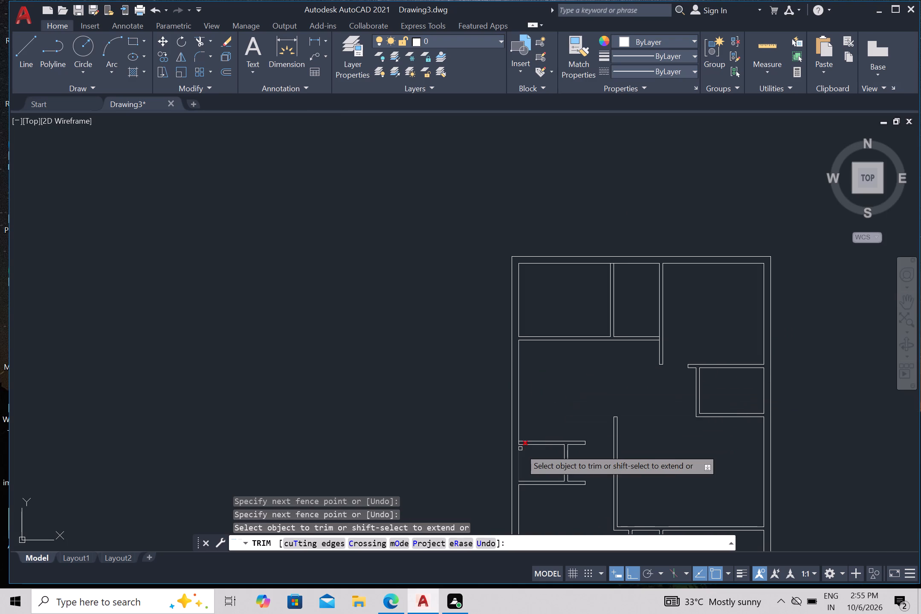
pyautogui.scroll(4, 520, 449)
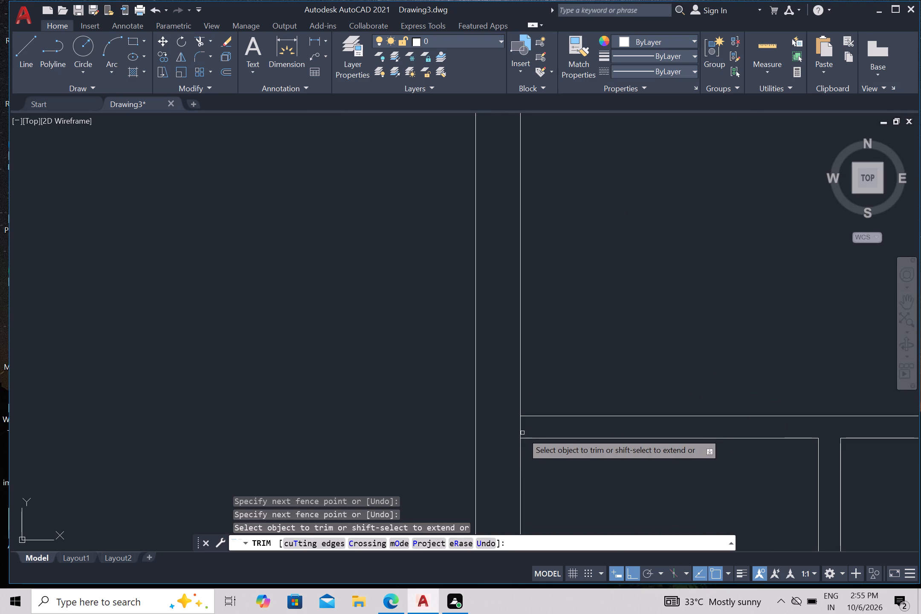
pyautogui.click(521, 434)
pyautogui.scroll(-3, 519, 433)
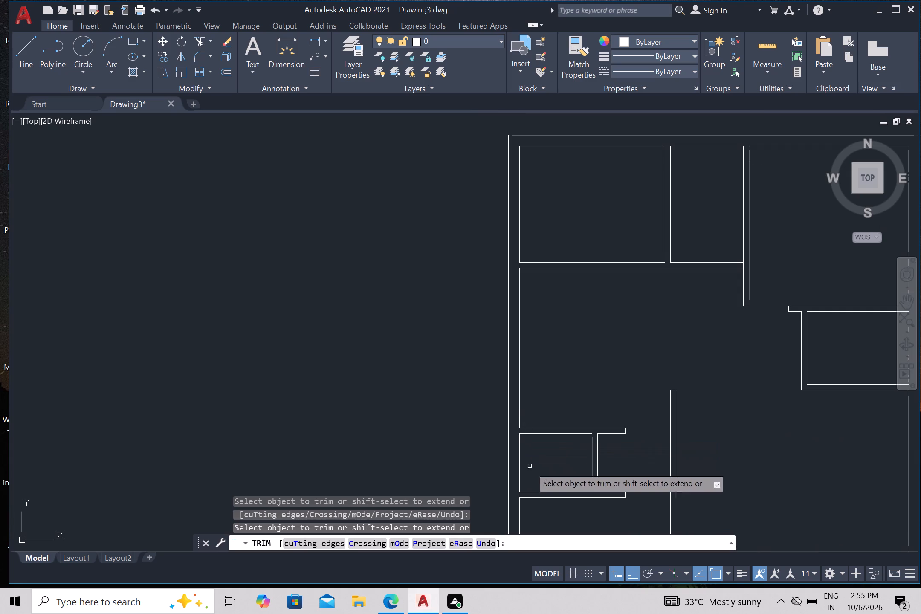
# Examine the whole floor plan for the trimmed wall junctions and end the Trim command.
pyautogui.scroll(-2, 611, 487)
pyautogui.moveTo(606, 496); pyautogui.dragTo(576, 406, button='middle')
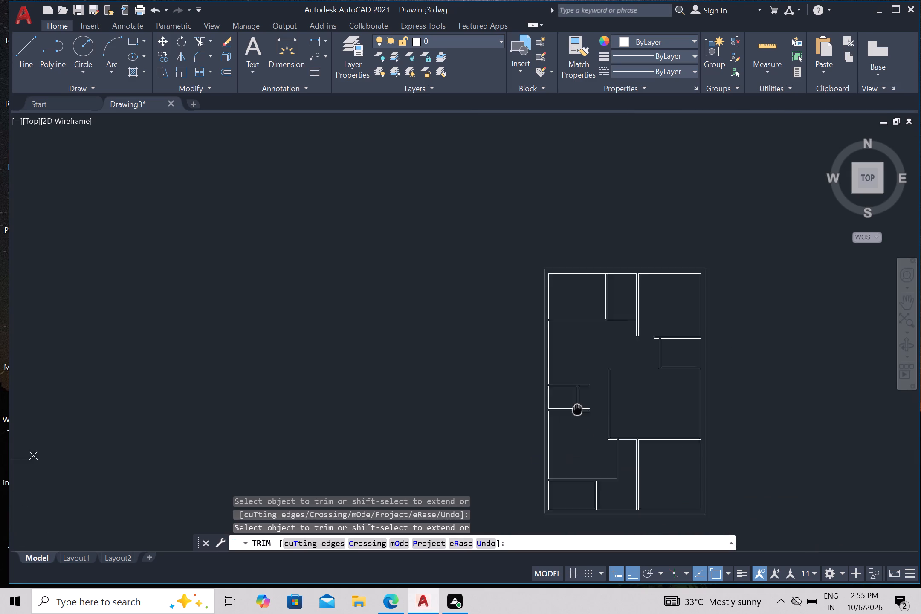
pyautogui.moveTo(576, 406); pyautogui.dragTo(514, 393, button='middle')
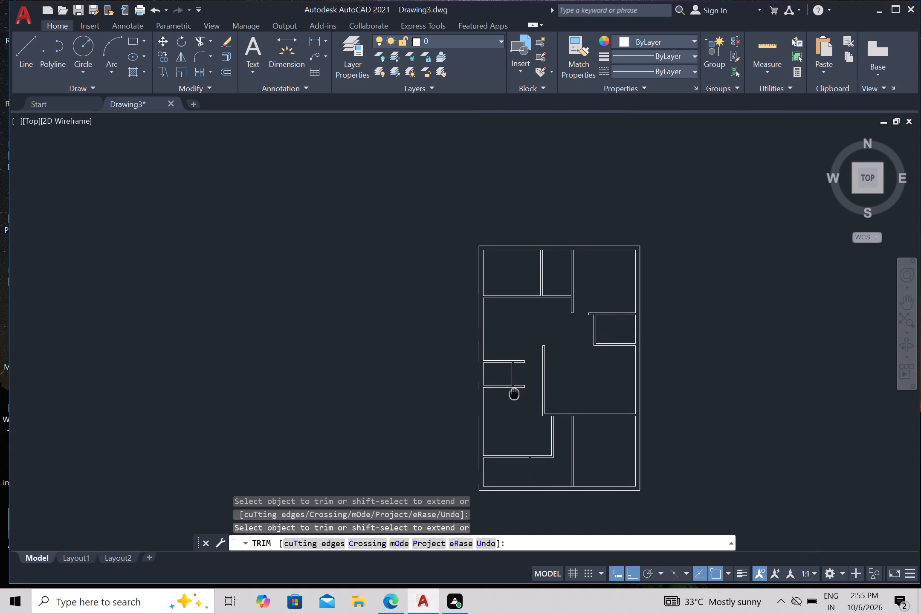
pyautogui.moveTo(514, 393); pyautogui.dragTo(513, 393, button='middle')
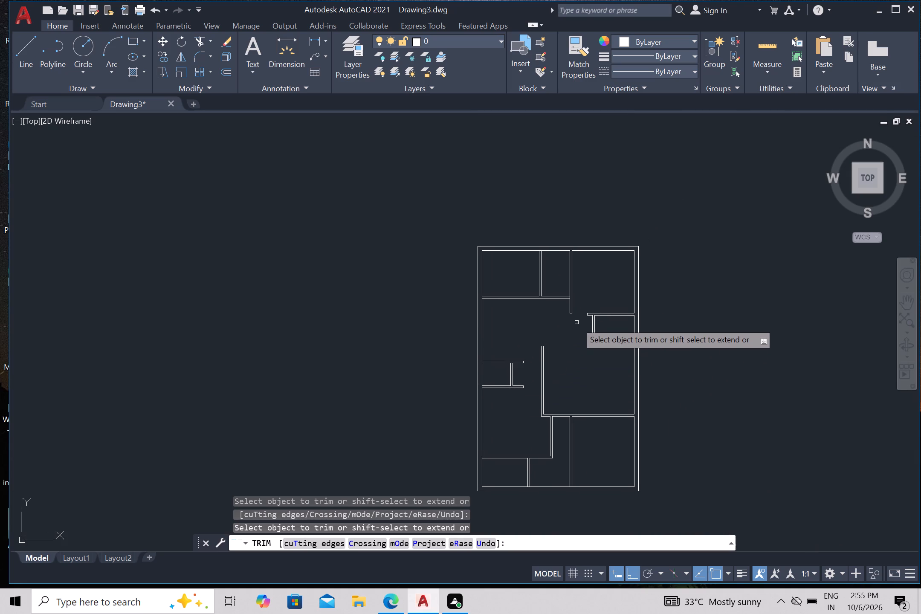
pyautogui.scroll(1, 557, 356)
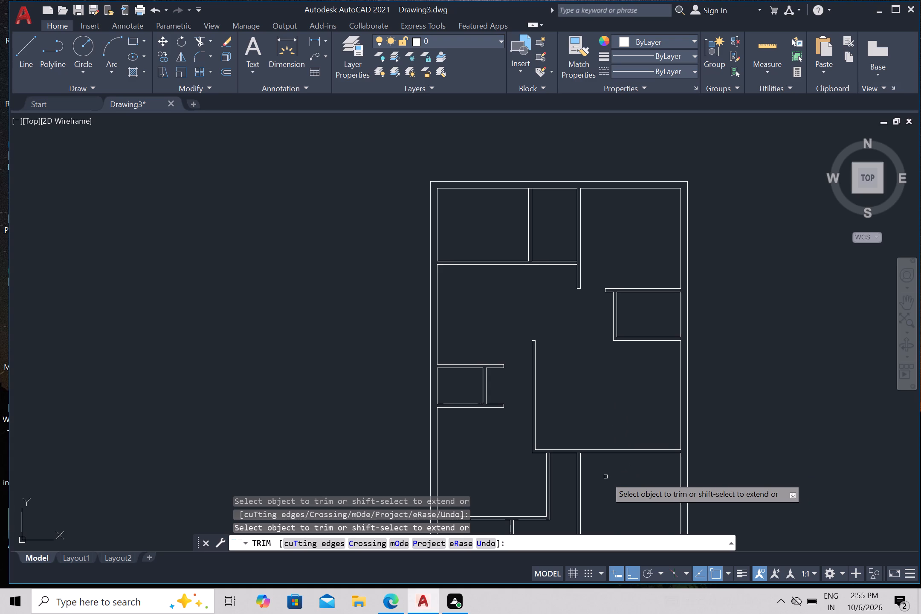
pyautogui.scroll(-1, 605, 477)
pyautogui.moveTo(594, 459); pyautogui.dragTo(592, 372, button='middle')
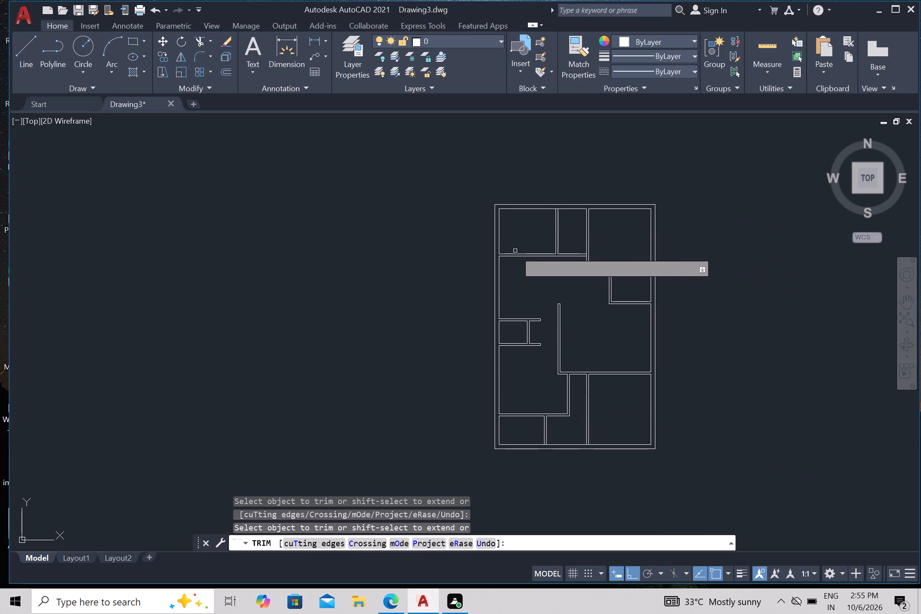
pyautogui.scroll(1, 516, 251)
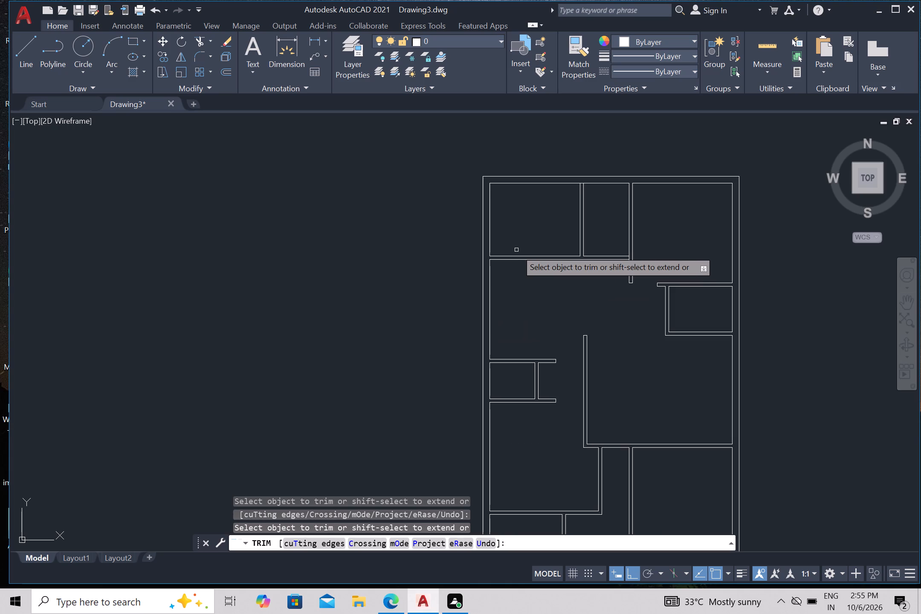
pyautogui.press('Escape')
# Draw a short vertical line across the top-left room's lower wall, near the wall's left end.
pyautogui.press('l')
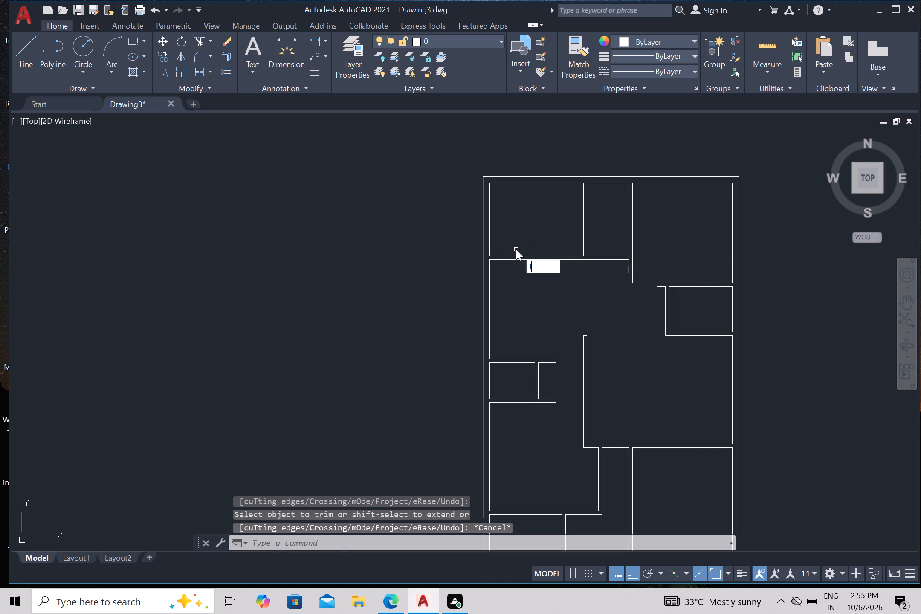
pyautogui.press('Return')
pyautogui.click(514, 247)
pyautogui.click(523, 280)
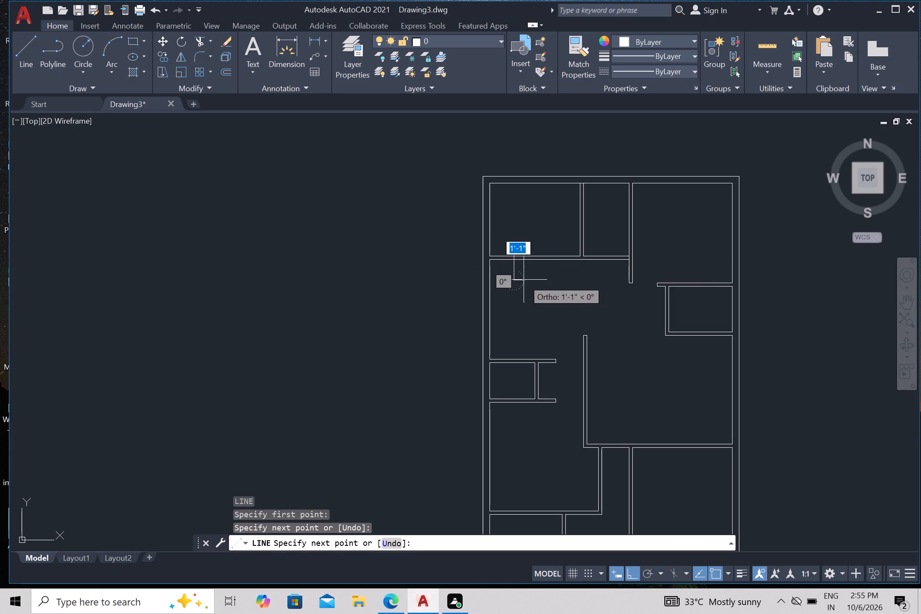
pyautogui.press('Escape')
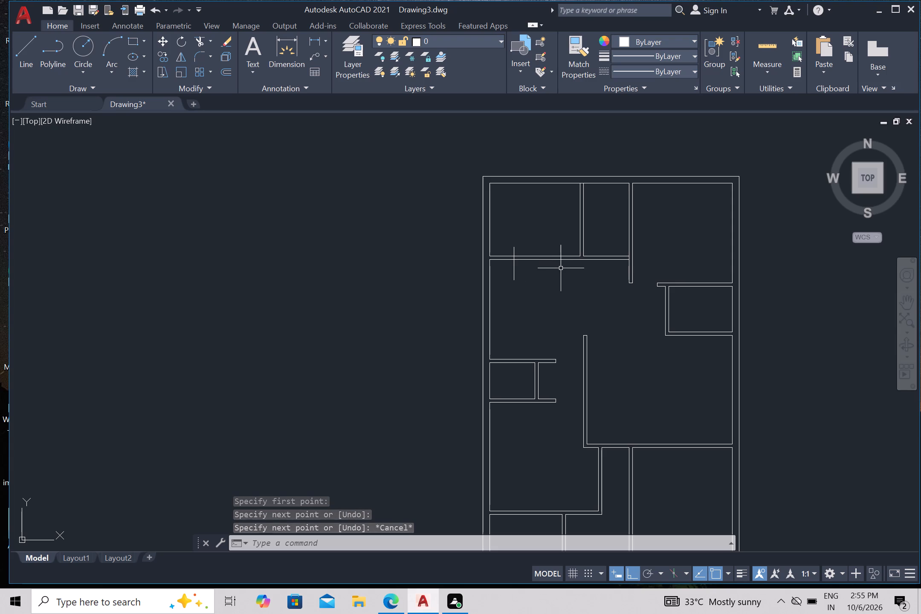
# Draw a vertical line about 1'-6" down across the wall from the top-left room's lower-right inner corner.
pyautogui.scroll(1, 570, 269)
pyautogui.press('Escape')
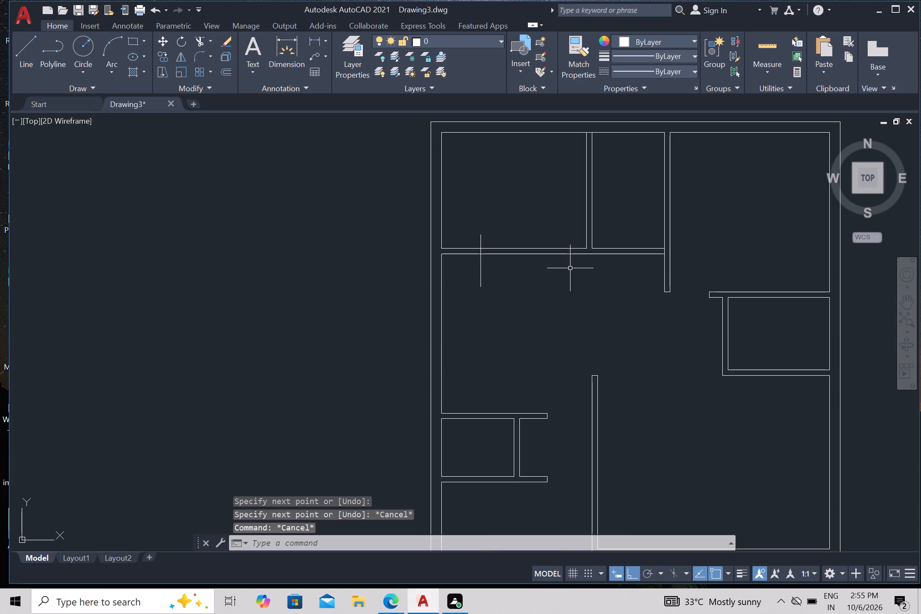
pyautogui.press('l')
pyautogui.press('Return')
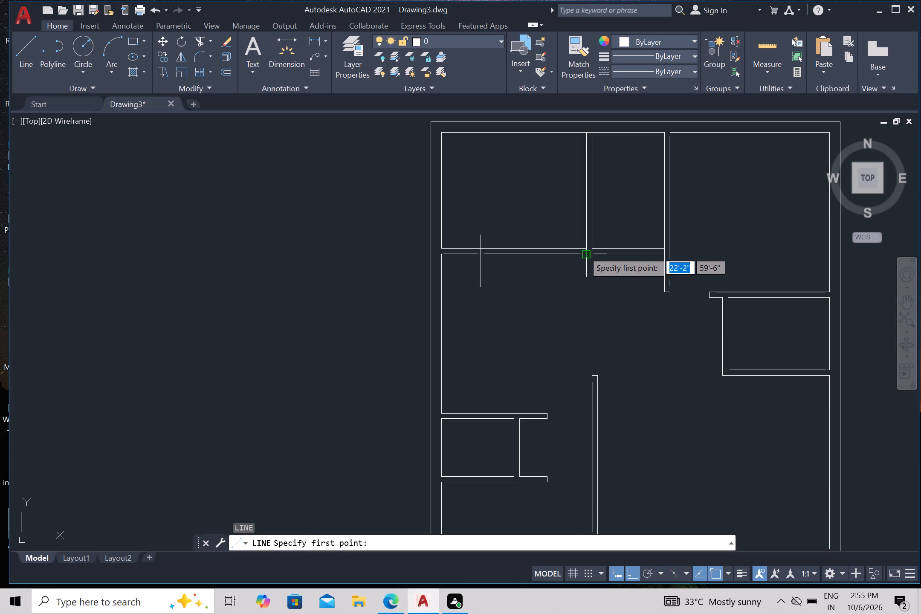
pyautogui.scroll(3, 583, 251)
pyautogui.moveTo(600, 238); pyautogui.dragTo(604, 250)
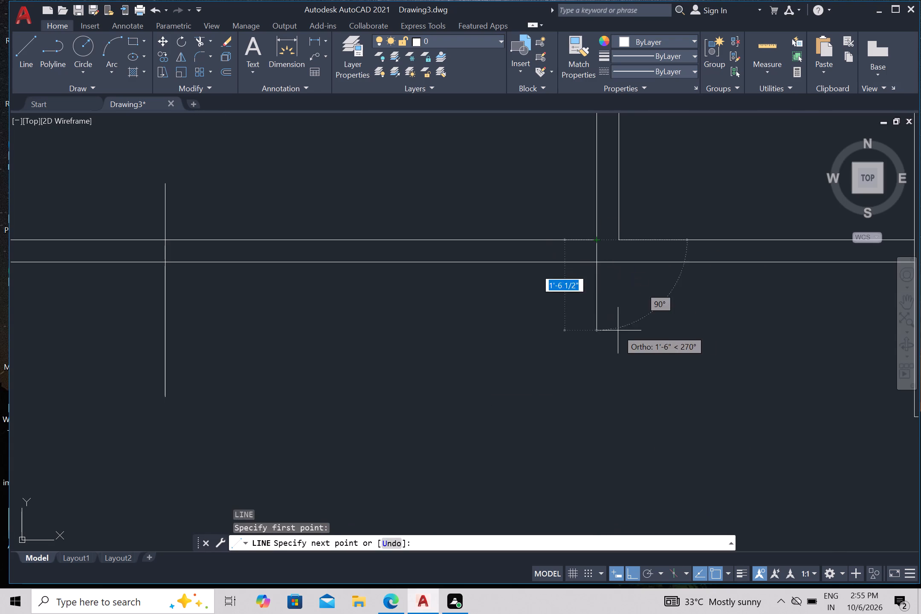
pyautogui.click(618, 330)
pyautogui.press('Escape')
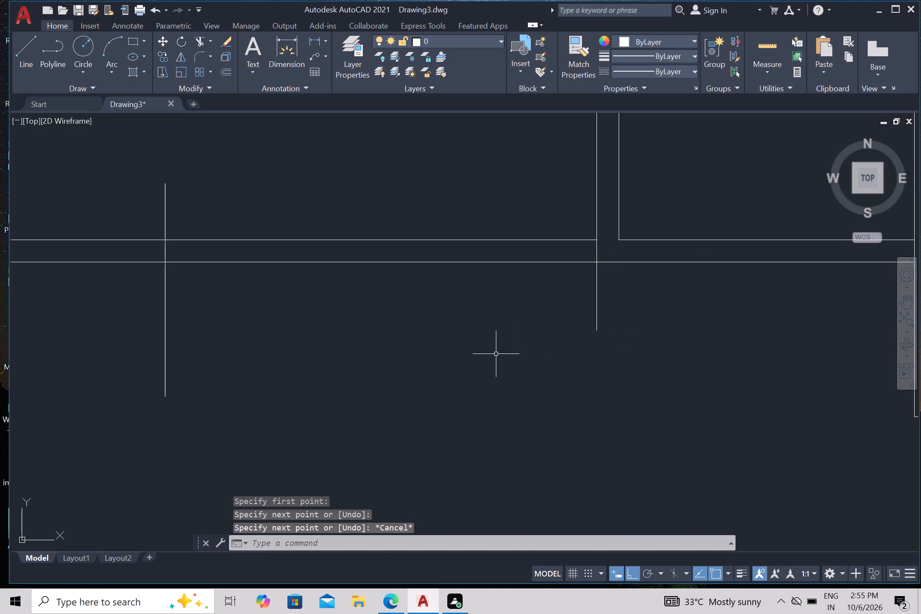
# Trim both vertical lines outside the top-left room's lower wall, leaving only the segments within the wall thickness.
pyautogui.write('tr')
pyautogui.press('Return')
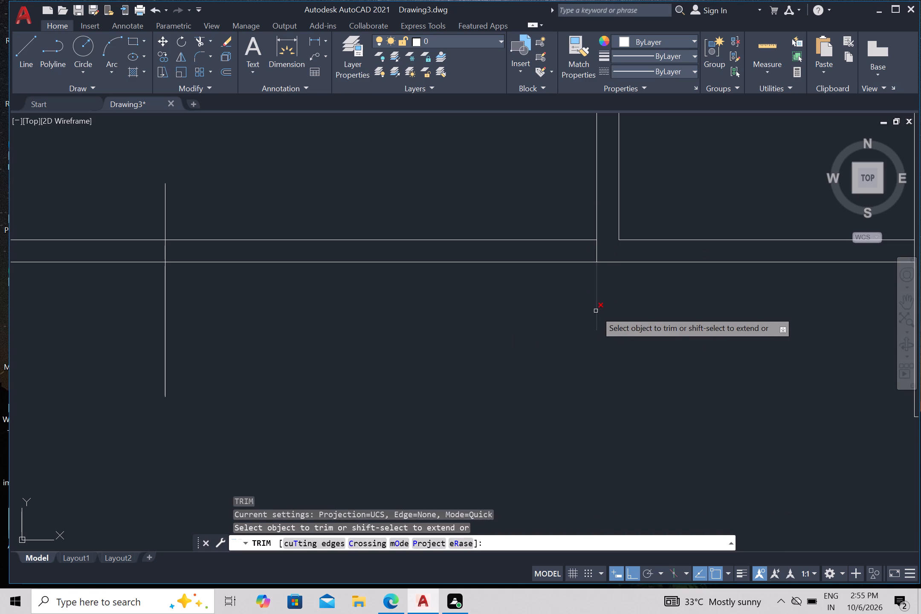
pyautogui.click(596, 311)
pyautogui.click(163, 313)
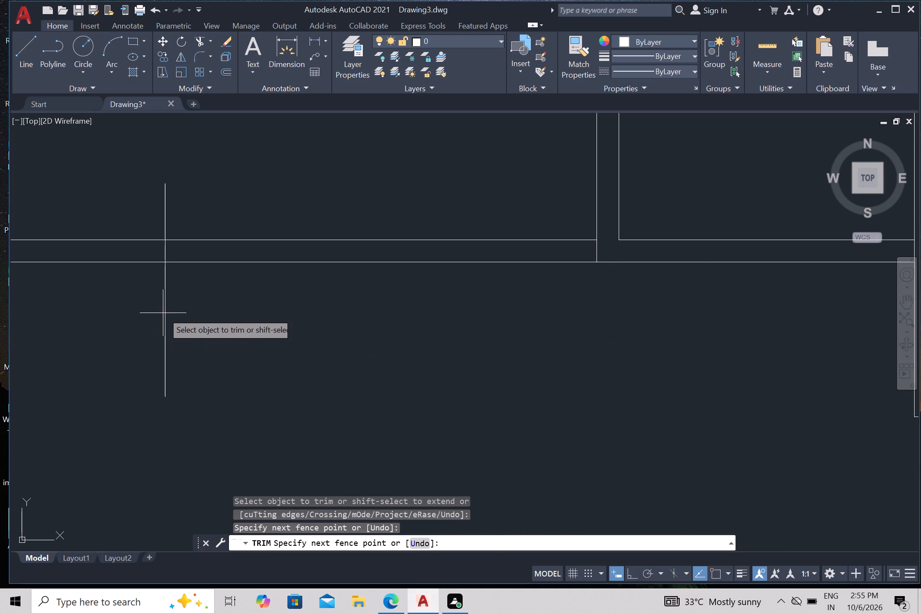
pyautogui.click(174, 314)
pyautogui.moveTo(150, 225); pyautogui.dragTo(153, 221)
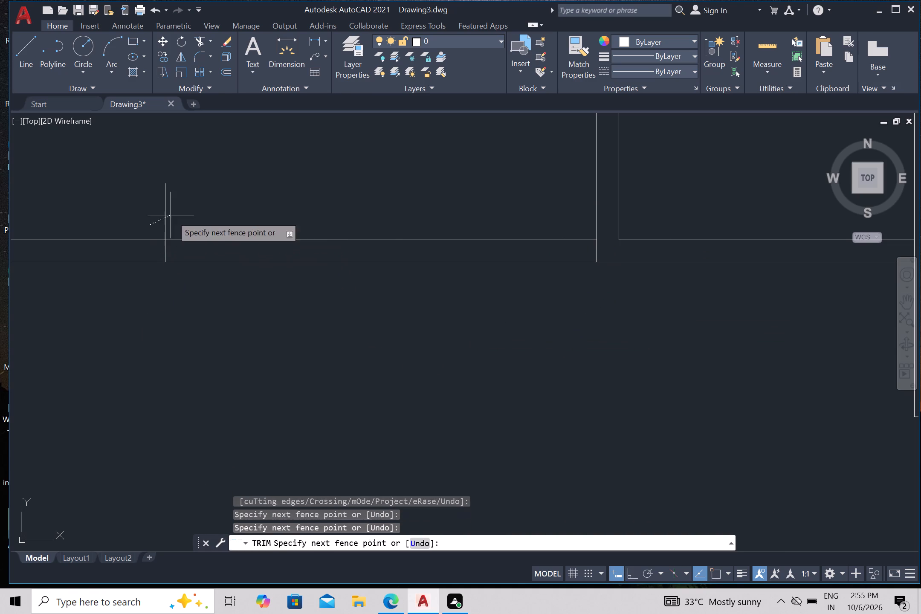
pyautogui.click(202, 213)
pyautogui.press('Escape')
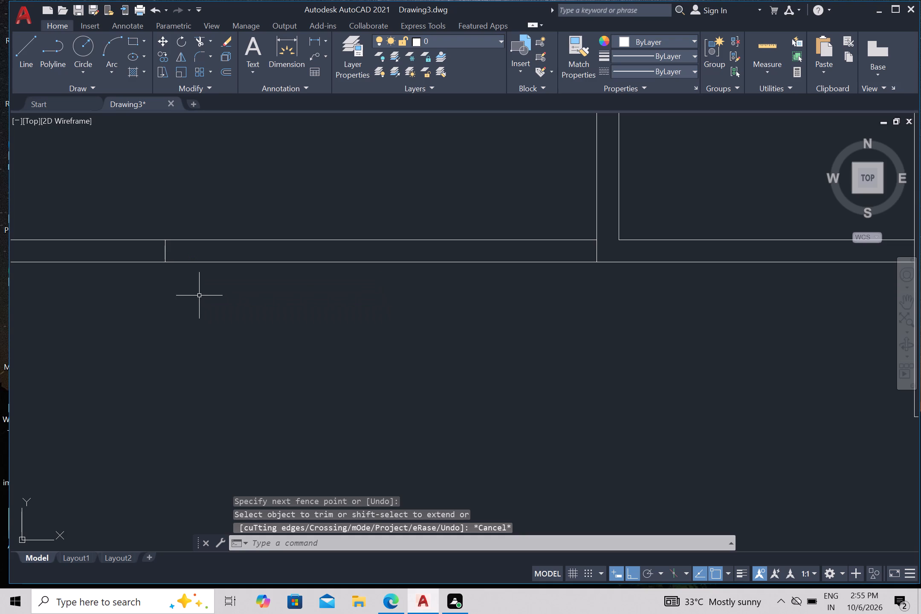
# Draw a horizontal centre line inside the top-left room's lower wall, joining the midpoints of the two short vertical segments.
pyautogui.press('l')
pyautogui.press('Return')
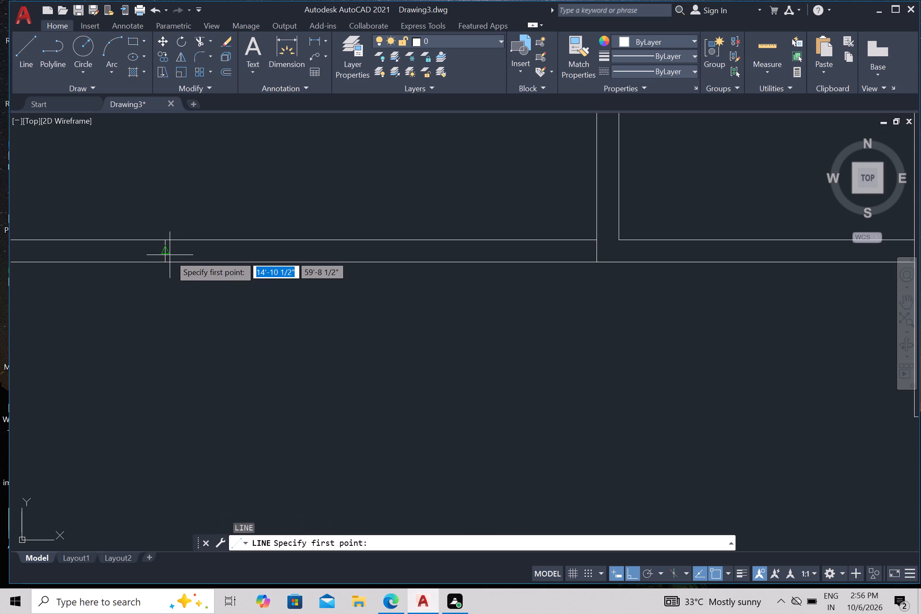
pyautogui.click(167, 252)
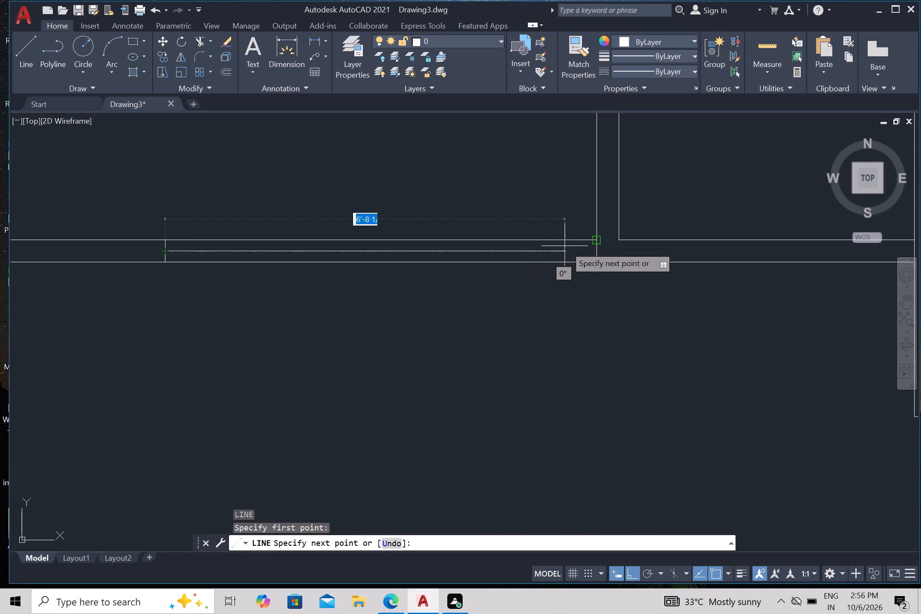
pyautogui.click(594, 248)
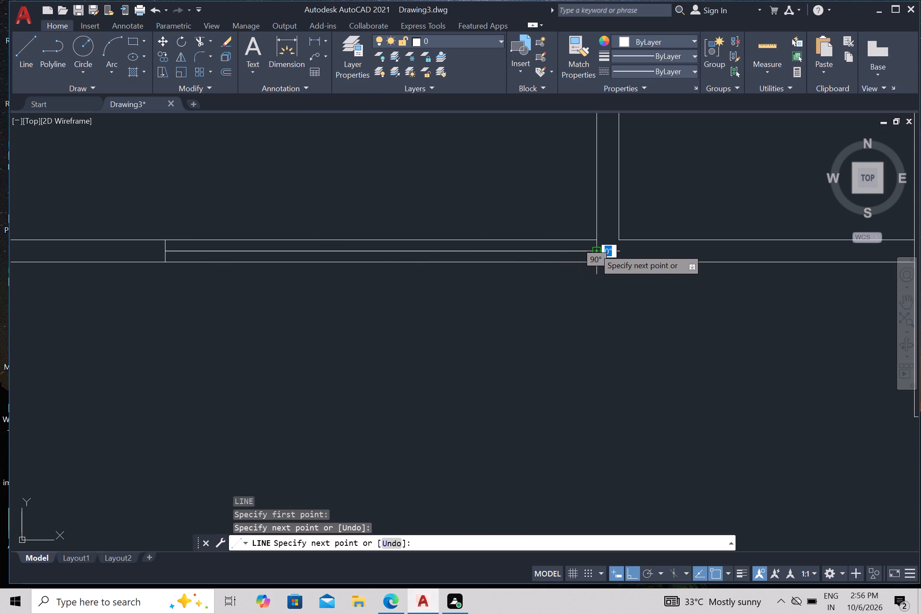
pyautogui.press('Escape')
pyautogui.scroll(-4, 581, 294)
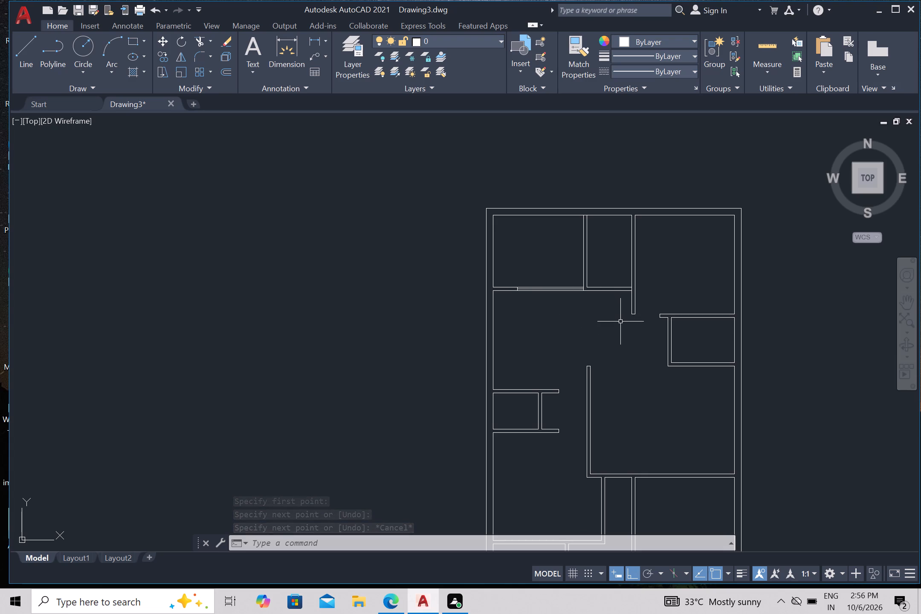
pyautogui.scroll(1, 599, 318)
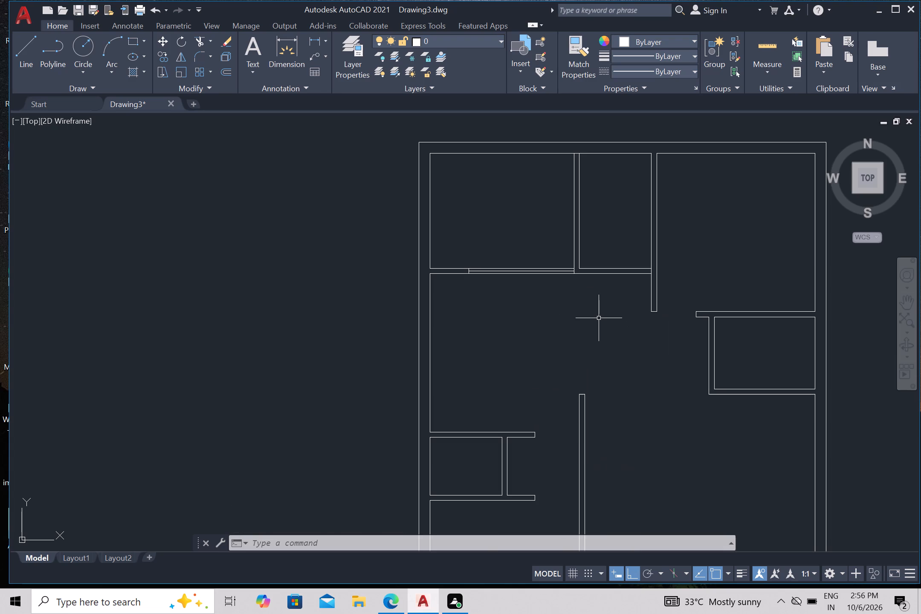
# Draw two short horizontal lines across the wall between the top-left room and its neighbouring room, near the wall's lower end.
pyautogui.press('Escape')
pyautogui.press('l')
pyautogui.press('Return')
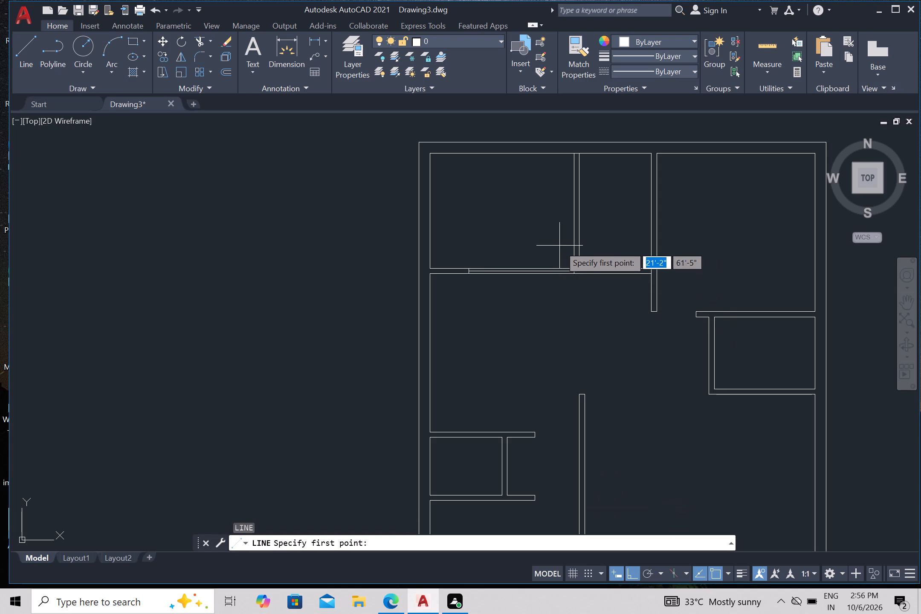
pyautogui.click(563, 254)
pyautogui.click(602, 257)
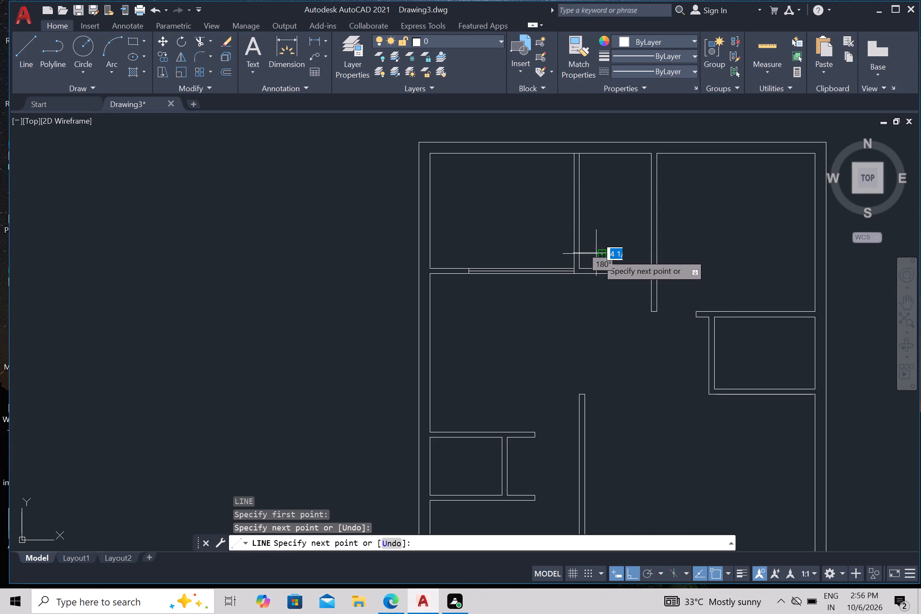
pyautogui.press('Escape')
pyautogui.press('l')
pyautogui.press('Return')
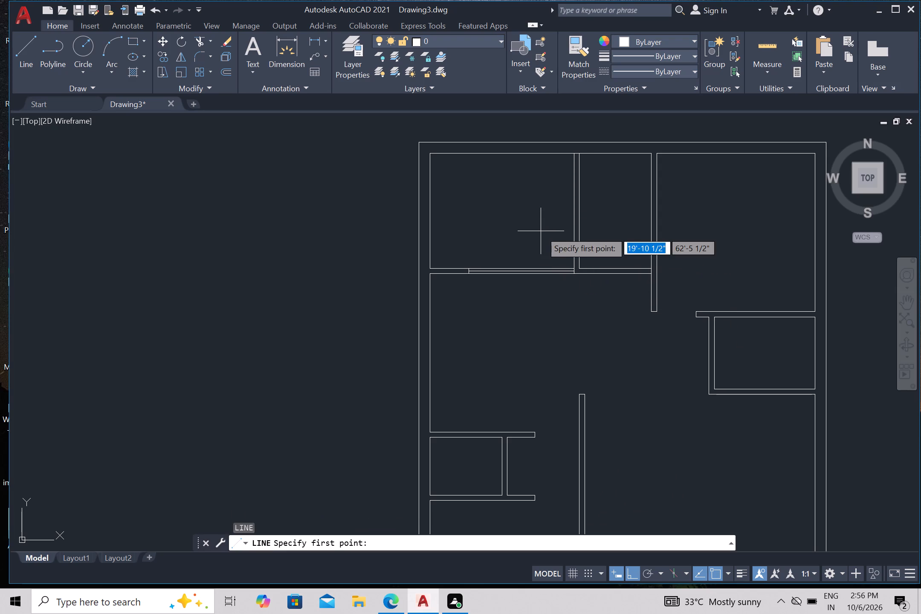
pyautogui.moveTo(555, 224); pyautogui.dragTo(562, 225)
pyautogui.click(624, 220)
pyautogui.press('Return')
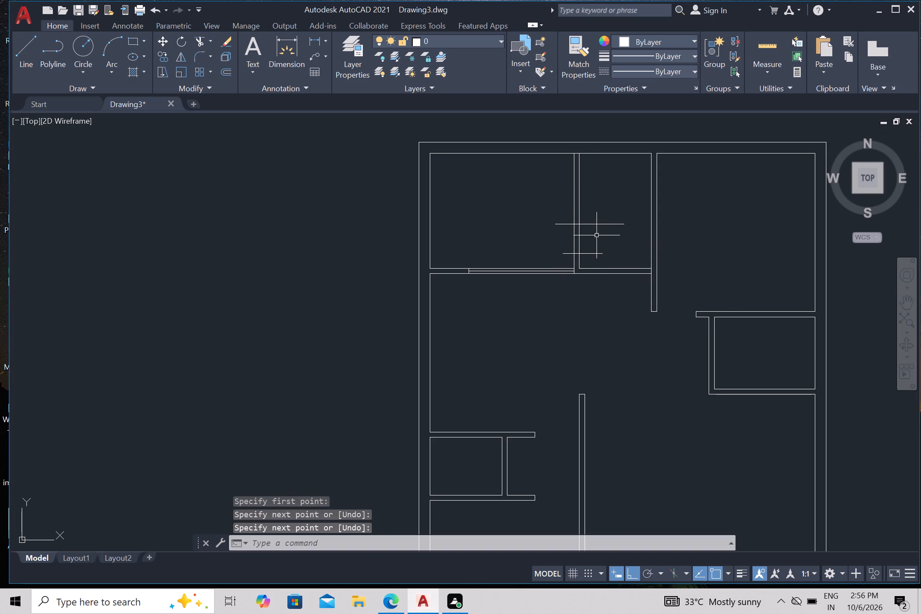
# Trim the wall between the two horizontal lines to form an opening, and trim the line ends projecting beyond both wall faces.
pyautogui.press('t')
pyautogui.press('r')
pyautogui.press('Return')
pyautogui.click(590, 237)
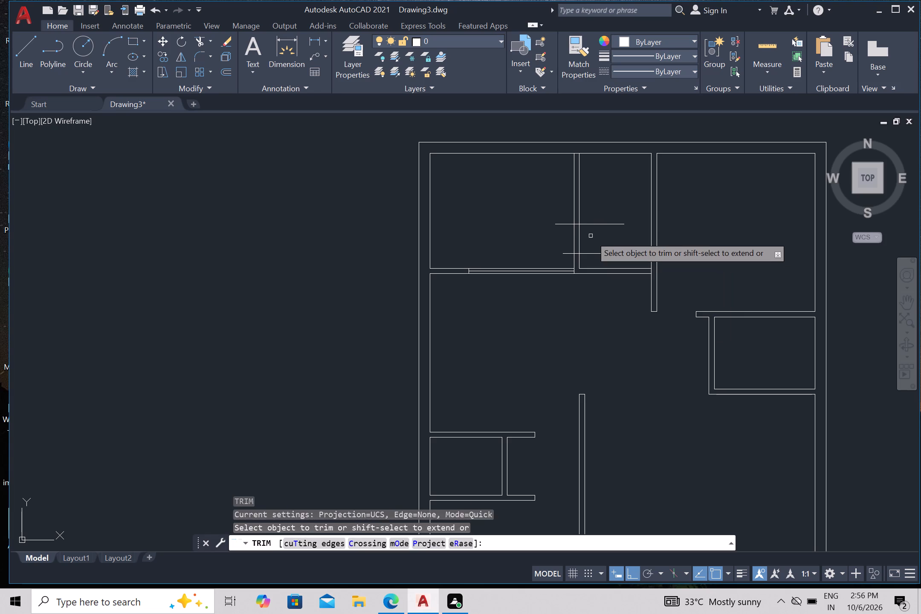
pyautogui.click(552, 239)
pyautogui.moveTo(562, 217); pyautogui.dragTo(565, 225)
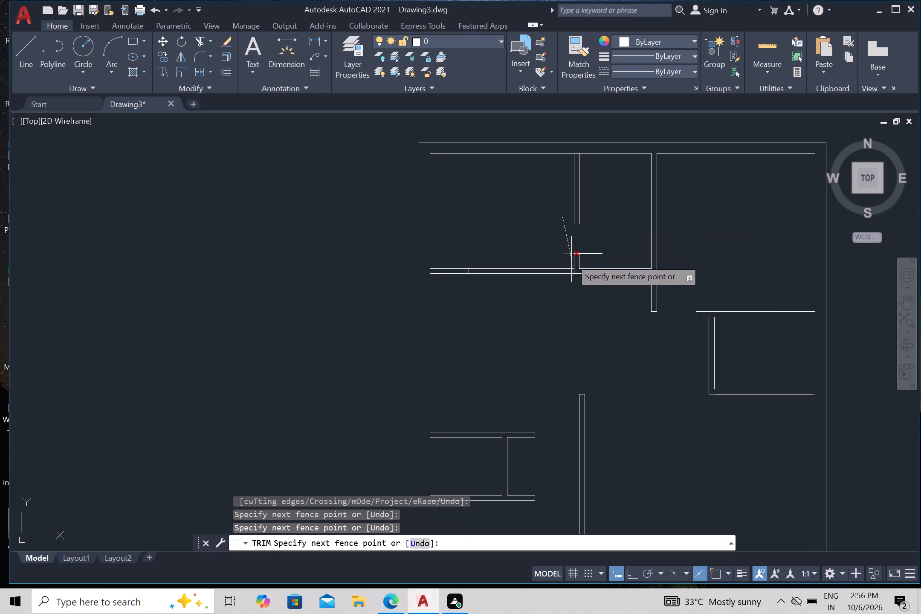
pyautogui.click(571, 260)
pyautogui.click(593, 256)
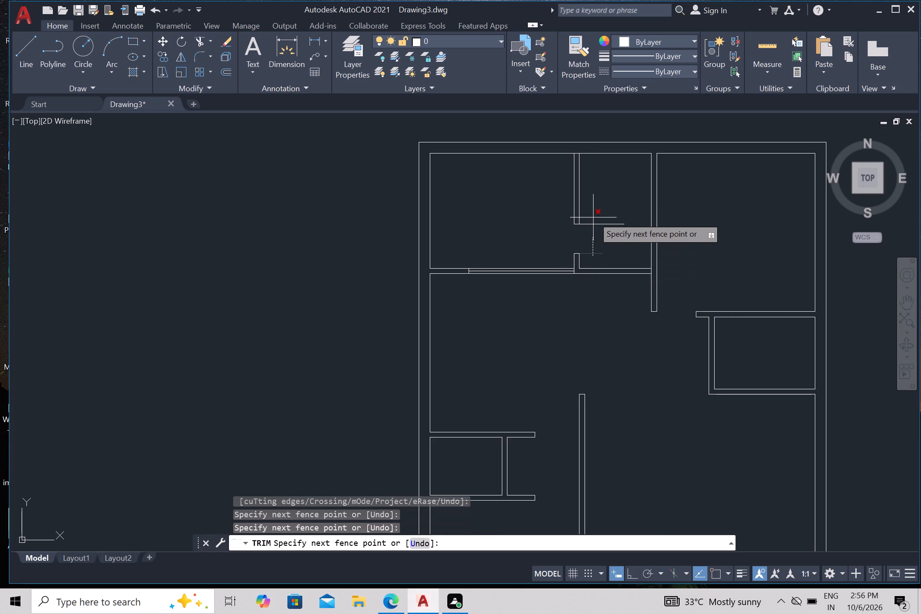
pyautogui.click(594, 212)
# Draw two horizontal lines across the right wall of the small room midway along the plan's left side, one near the wall's lower end.
pyautogui.scroll(-2, 594, 220)
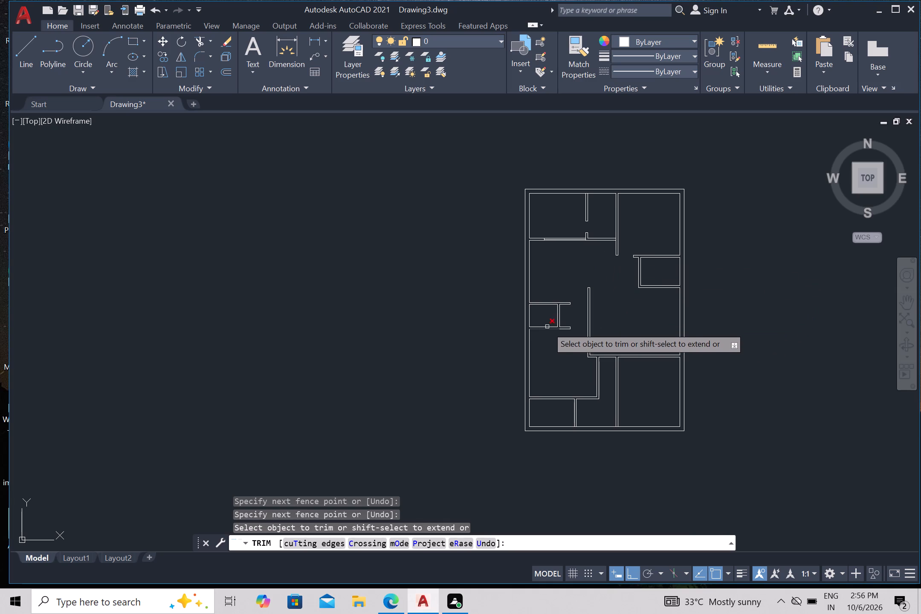
pyautogui.scroll(2, 556, 316)
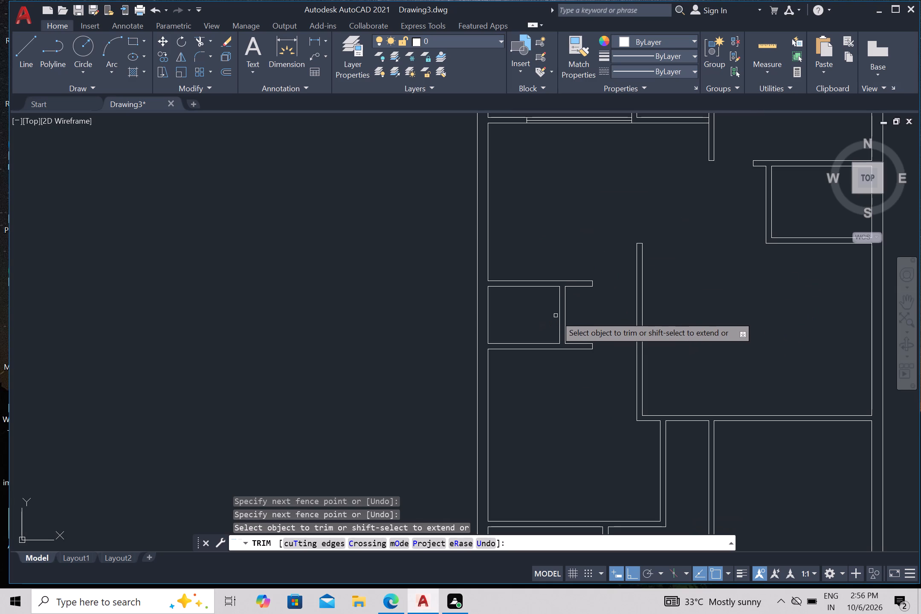
pyautogui.press('Escape')
pyautogui.press('l')
pyautogui.press('Return')
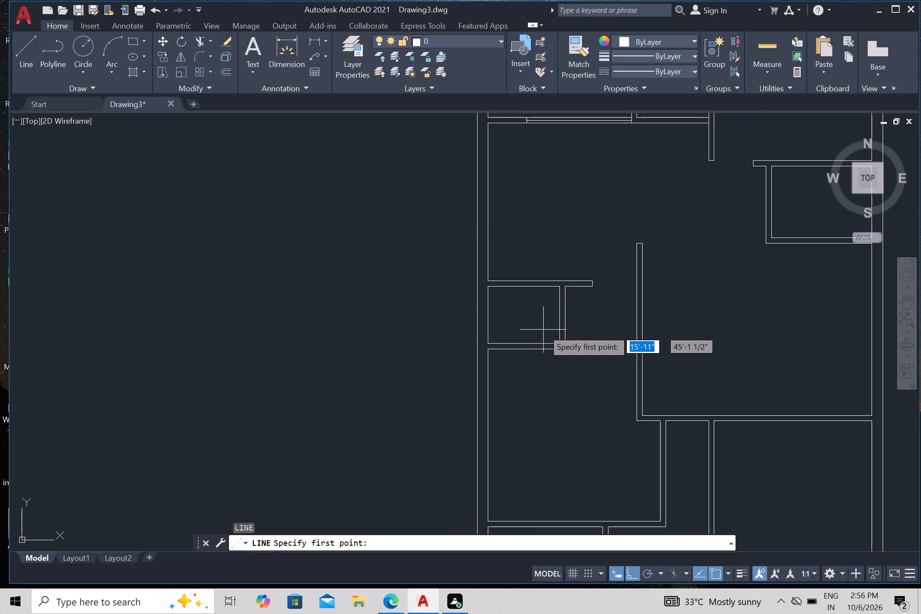
pyautogui.moveTo(549, 336); pyautogui.dragTo(551, 336)
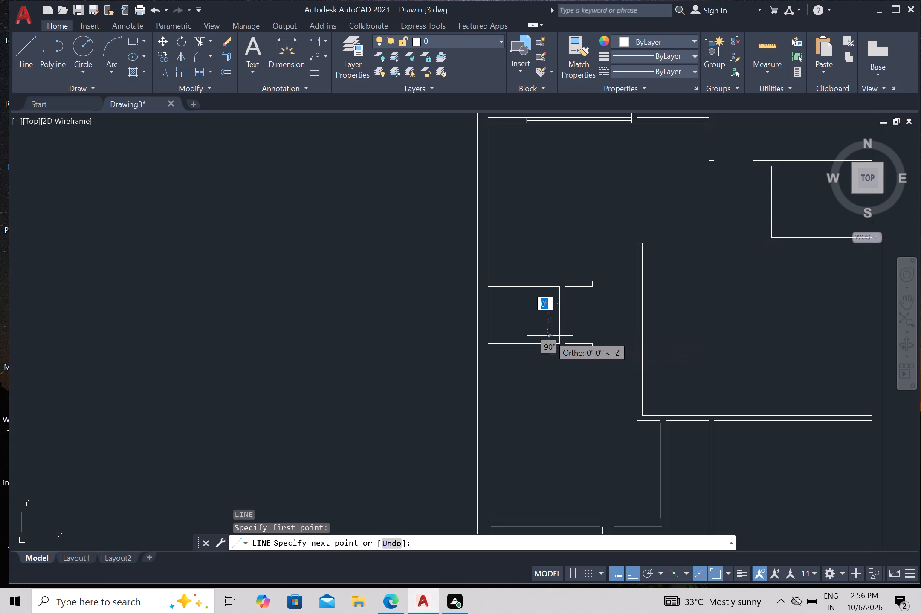
pyautogui.moveTo(551, 336); pyautogui.dragTo(553, 335)
pyautogui.click(620, 331)
pyautogui.press('Escape')
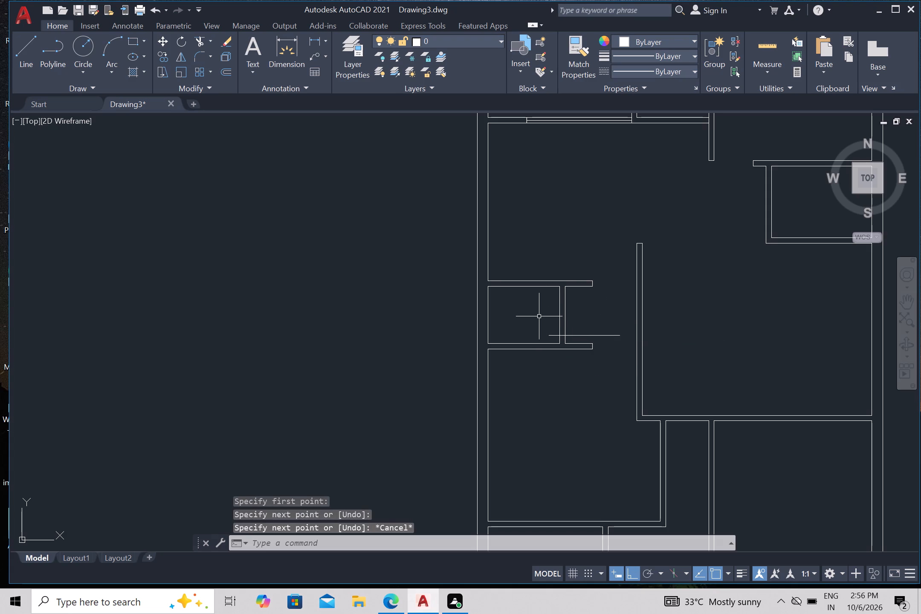
pyautogui.press('Return')
pyautogui.click(550, 310)
pyautogui.click(597, 314)
pyautogui.press('Return')
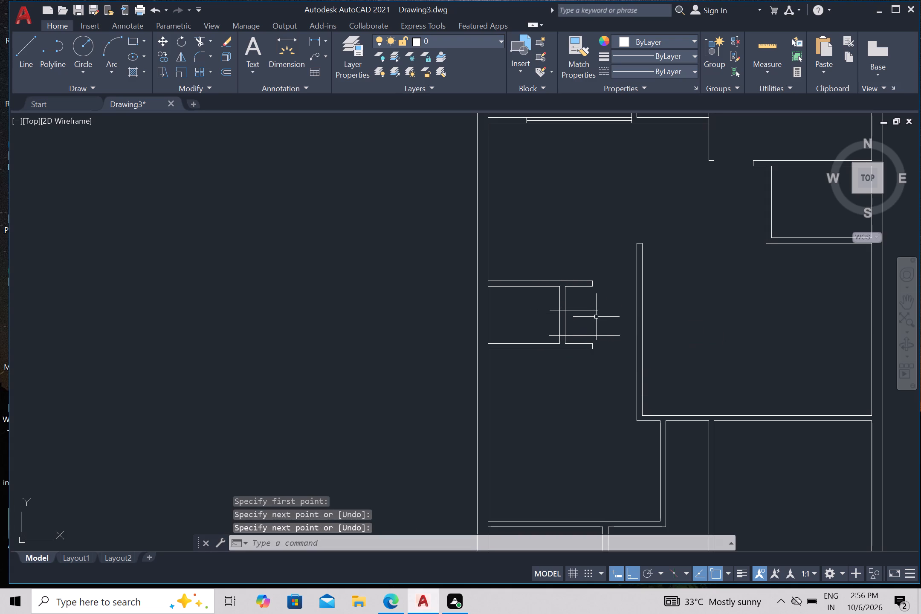
# Trim the small room's right wall between the two horizontal lines to form an opening, and trim the projecting line ends.
pyautogui.write('tr')
pyautogui.press('Return')
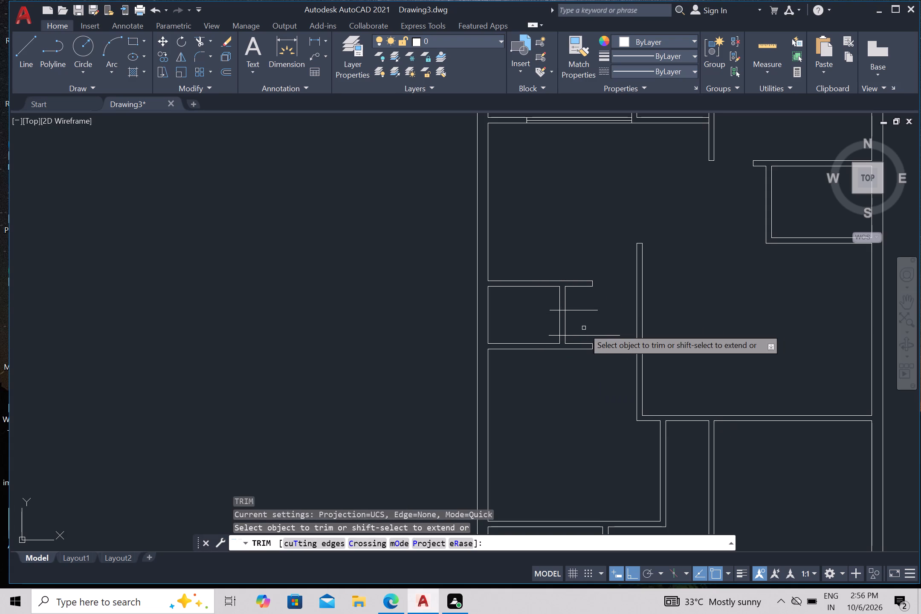
pyautogui.moveTo(577, 324); pyautogui.dragTo(571, 324)
pyautogui.click(544, 324)
pyautogui.click(554, 306)
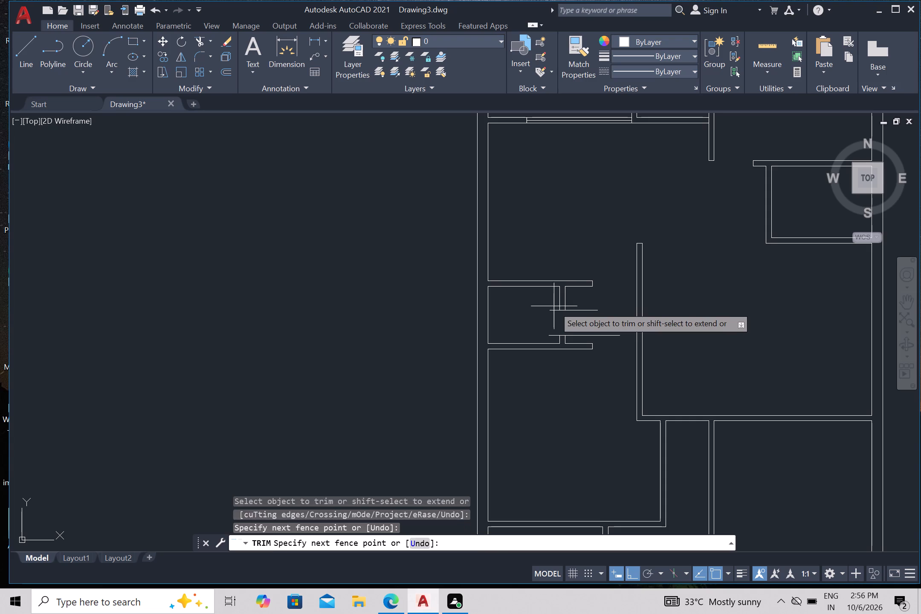
pyautogui.click(556, 339)
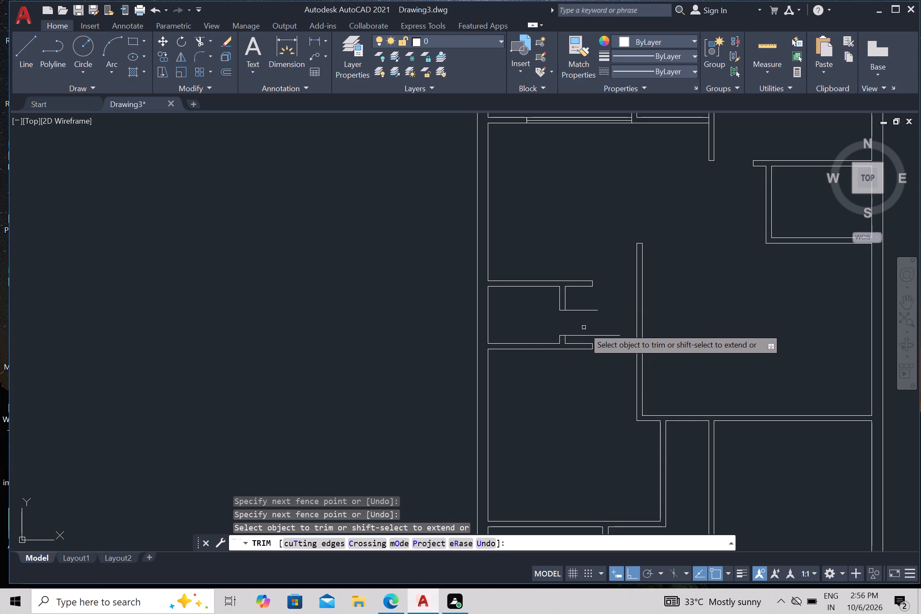
pyautogui.click(580, 339)
pyautogui.click(582, 302)
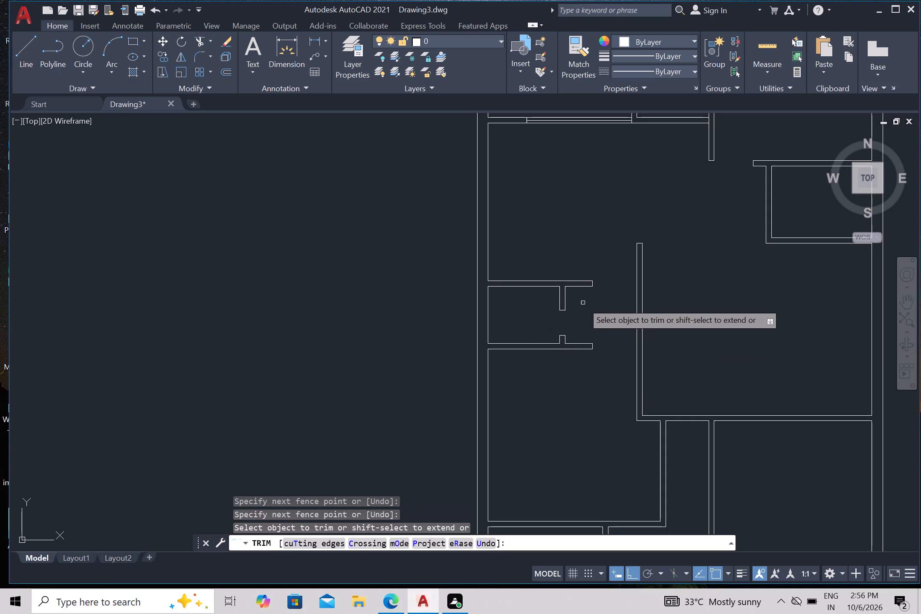
# Draw two vertical lines across the wall above the bottom-left room, one at that room's upper-right wall junction and one near the wall's right end.
pyautogui.scroll(-2, 583, 302)
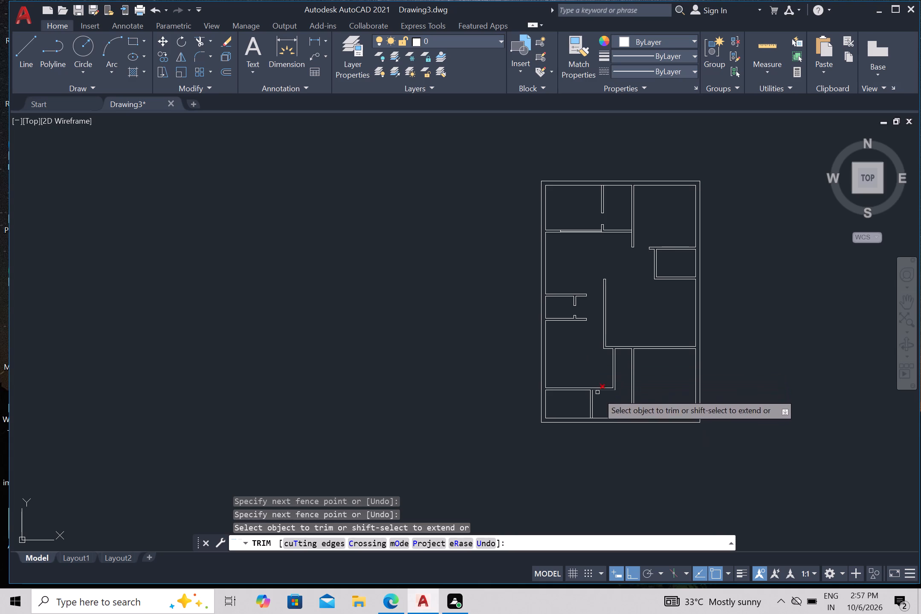
pyautogui.scroll(2, 611, 392)
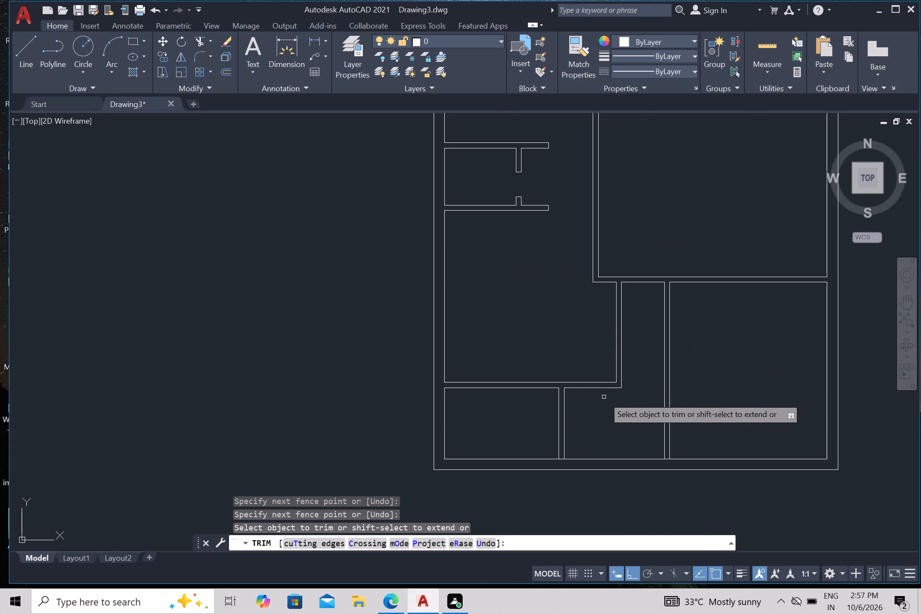
pyautogui.press('Escape')
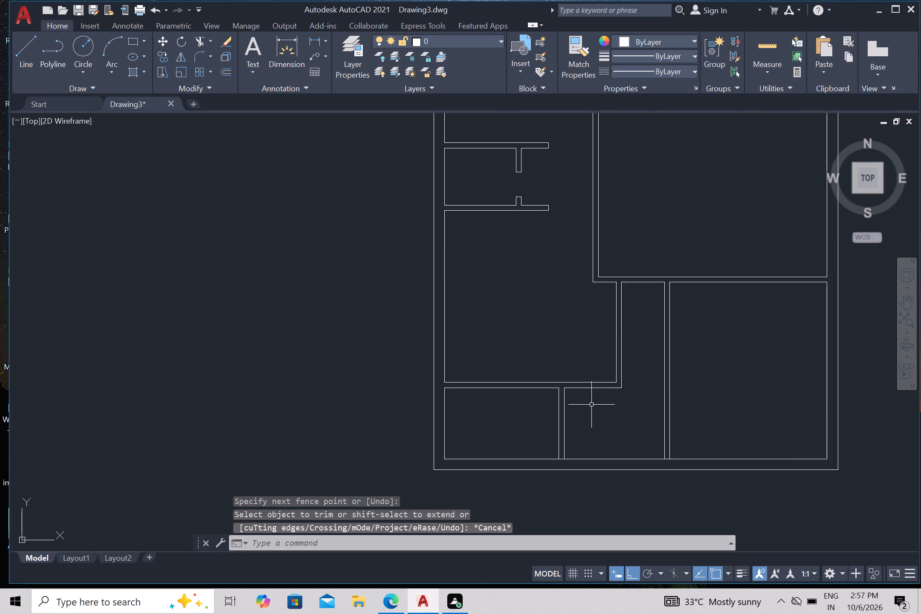
pyautogui.press('l')
pyautogui.press('Return')
pyautogui.click(564, 387)
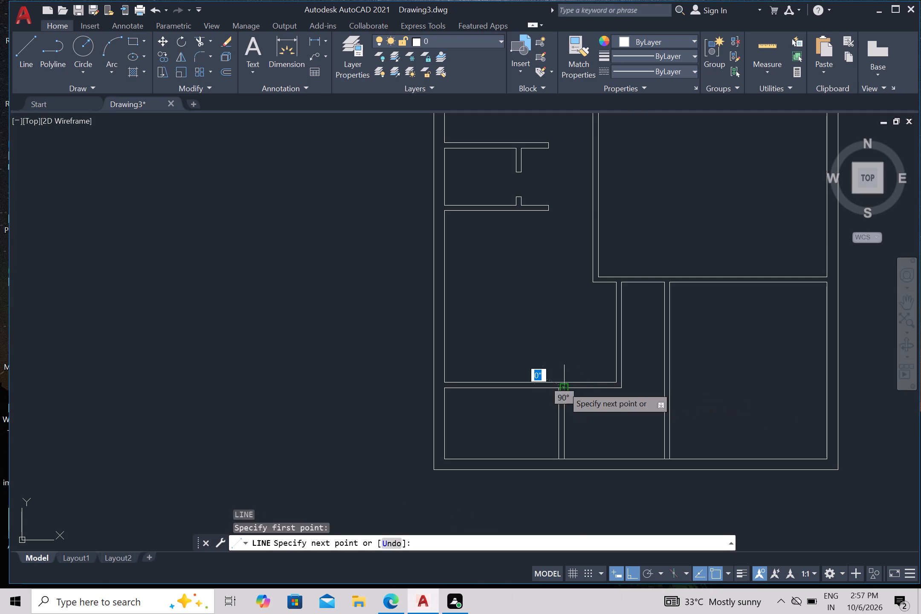
pyautogui.click(557, 359)
pyautogui.press('Return')
pyautogui.press('Return')
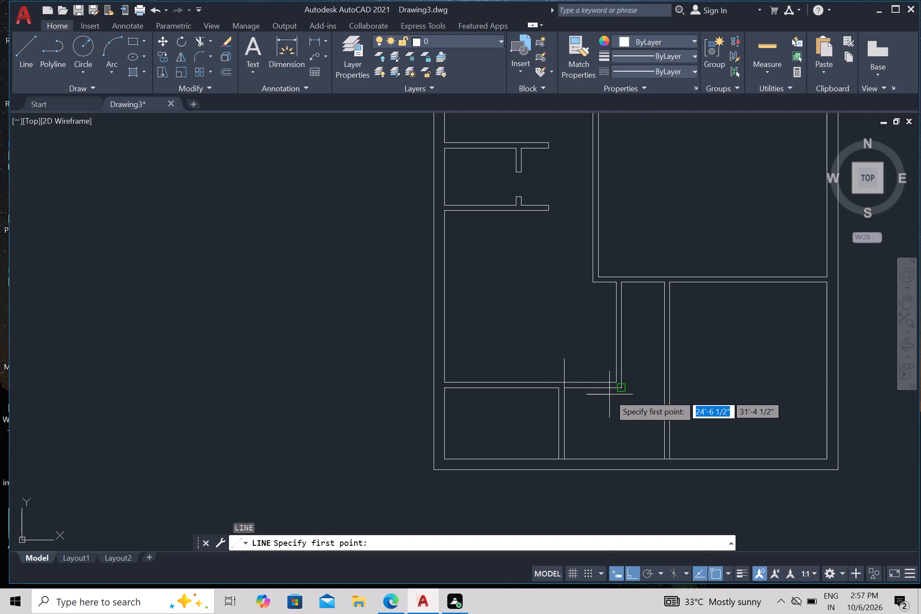
pyautogui.click(609, 394)
pyautogui.press('Return')
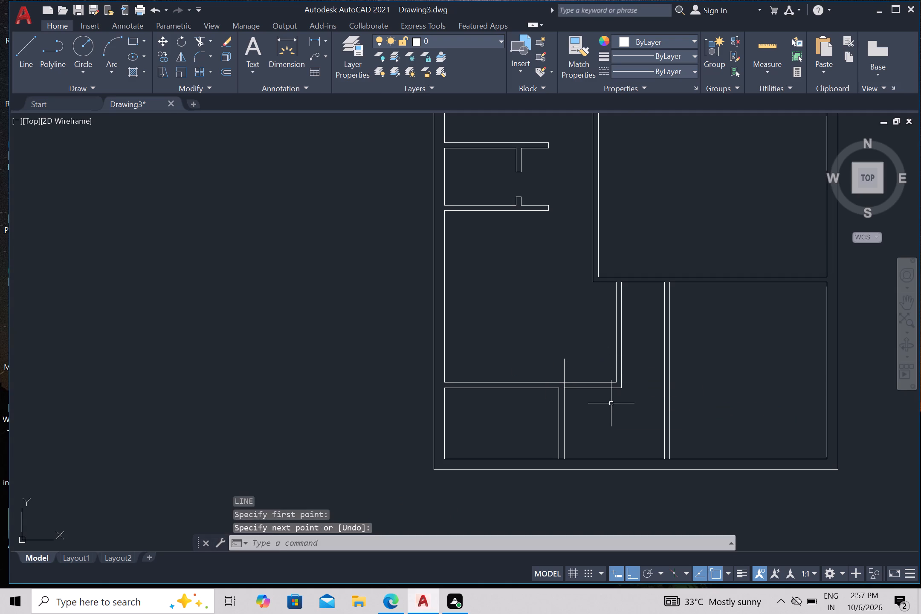
pyautogui.press('Return')
pyautogui.click(606, 400)
pyautogui.click(604, 362)
pyautogui.press('Return')
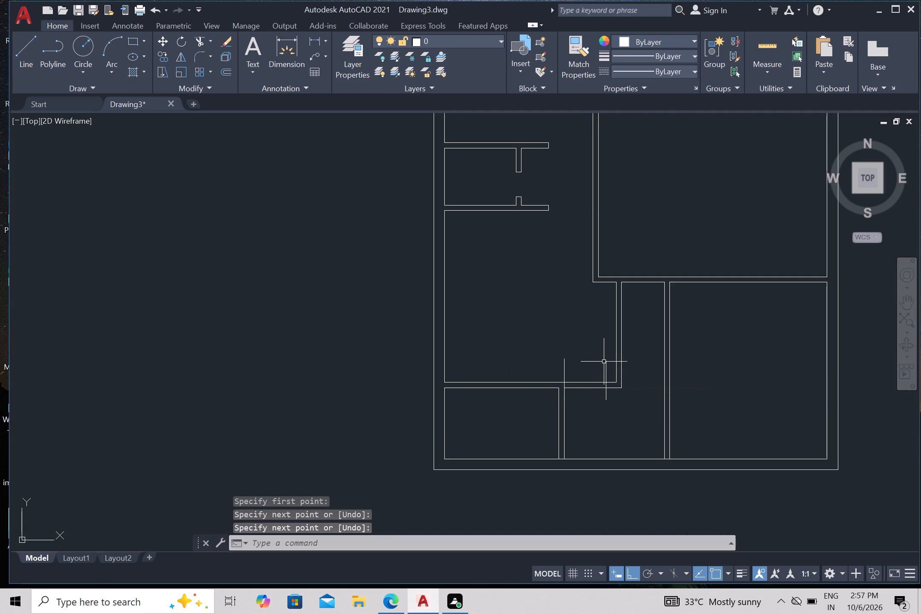
# Trim the horizontal wall between the two vertical lines to form an opening, and trim the line ends projecting above and below the wall.
pyautogui.write('tr')
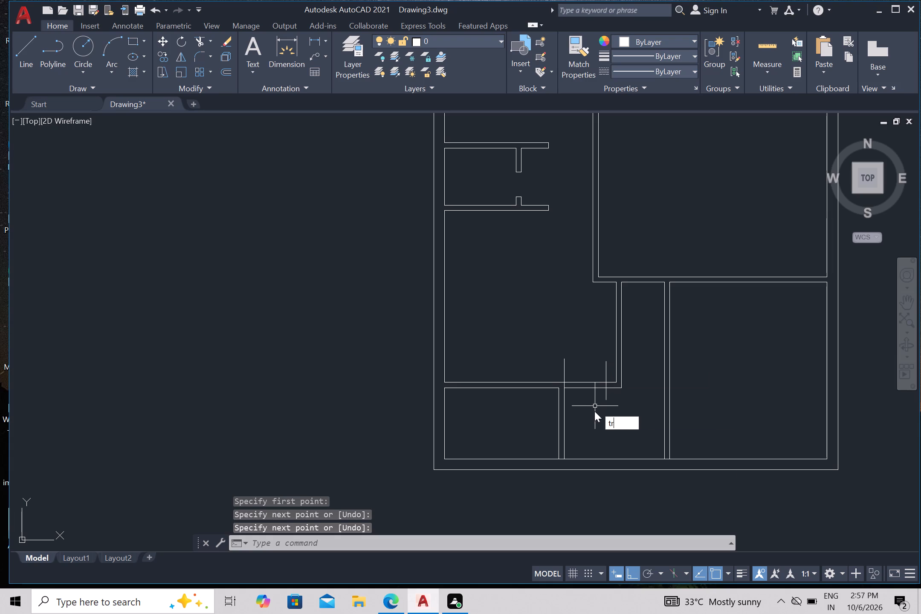
pyautogui.press('Return')
pyautogui.click(592, 397)
pyautogui.click(585, 369)
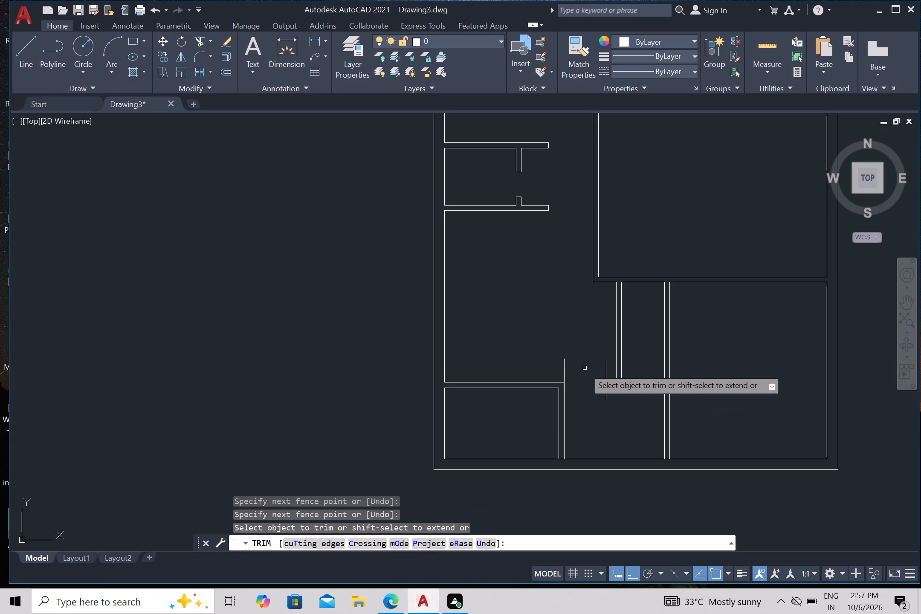
pyautogui.click(555, 367)
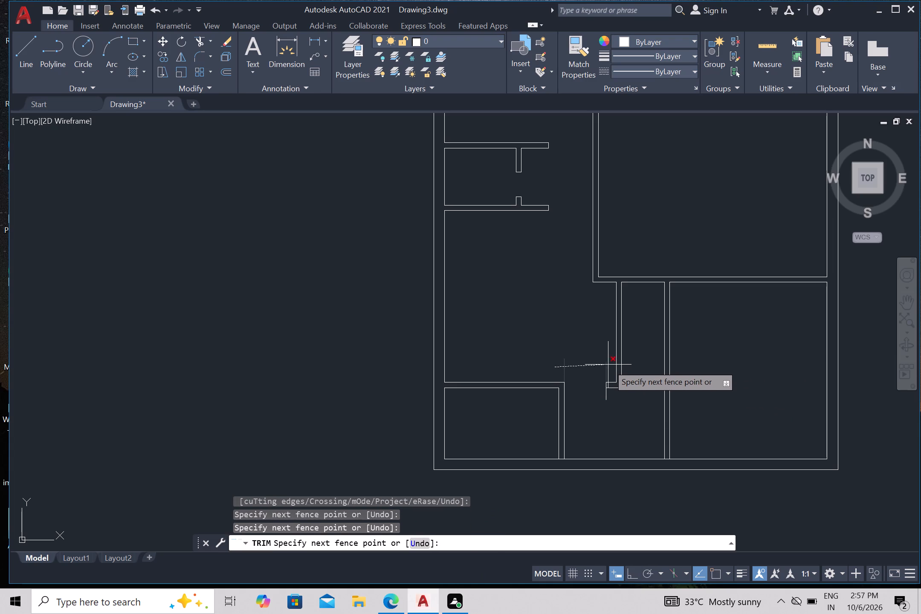
pyautogui.click(608, 365)
pyautogui.click(605, 397)
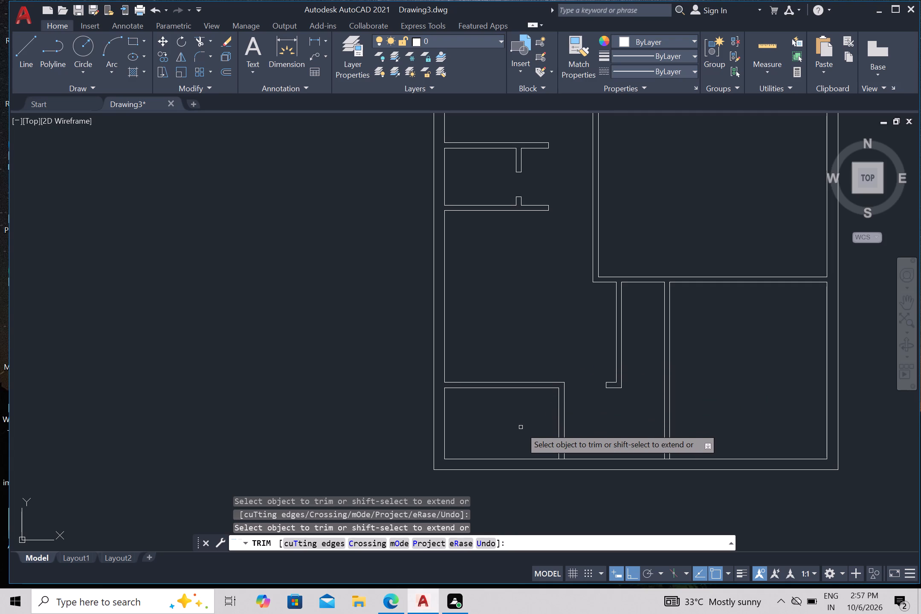
# Draw two vertical lines across the top wall of the bottom-left room, near that wall's right end.
pyautogui.scroll(1, 542, 410)
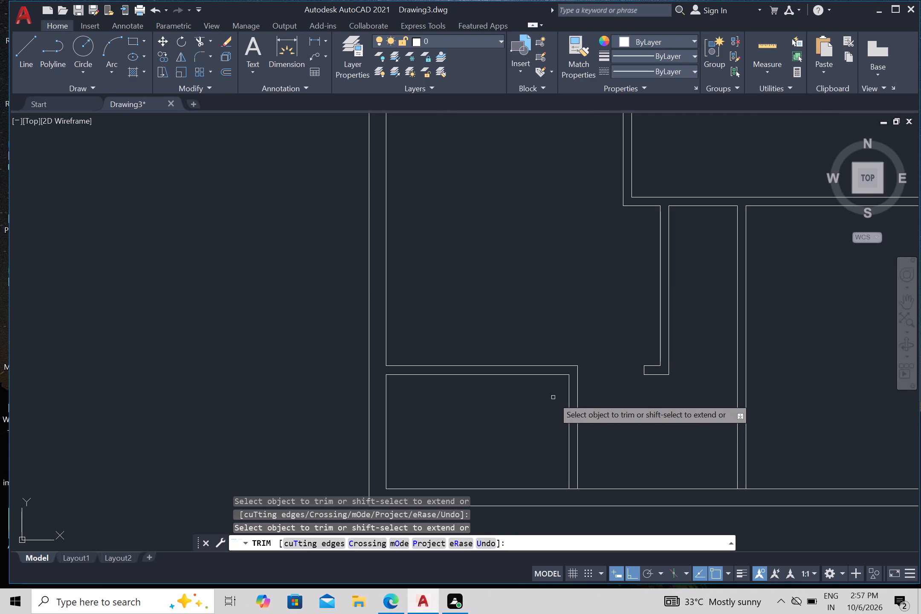
pyautogui.press('Escape')
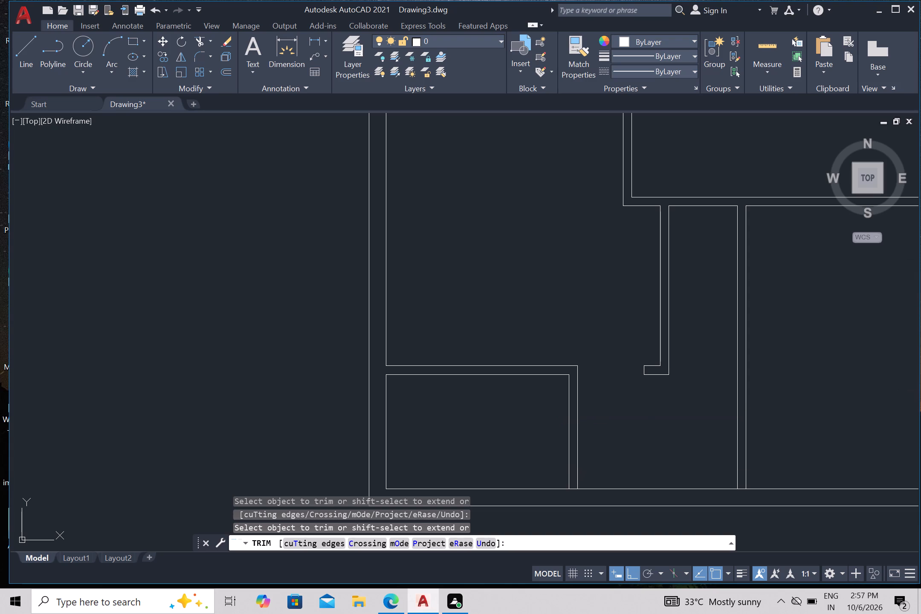
pyautogui.press('l')
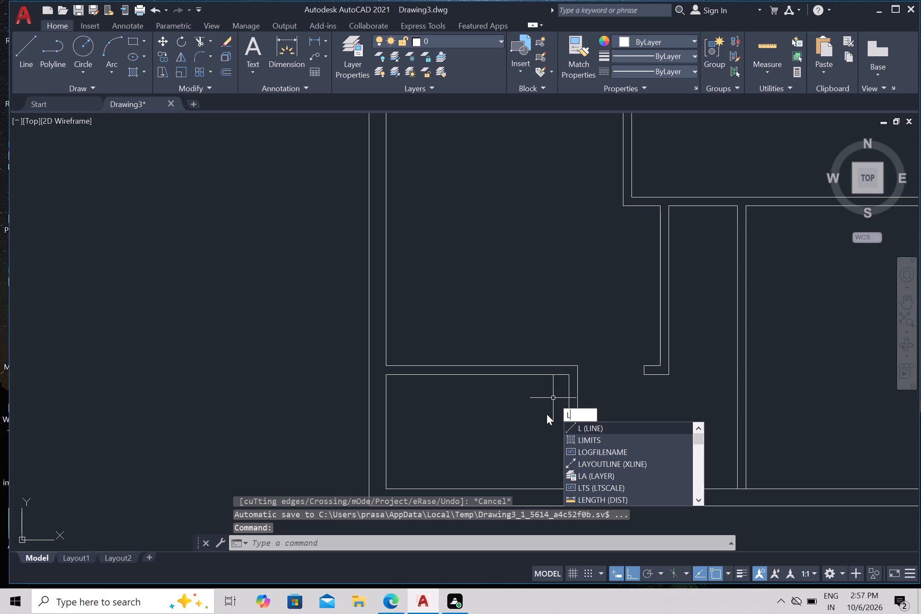
pyautogui.press('Return')
pyautogui.click(559, 385)
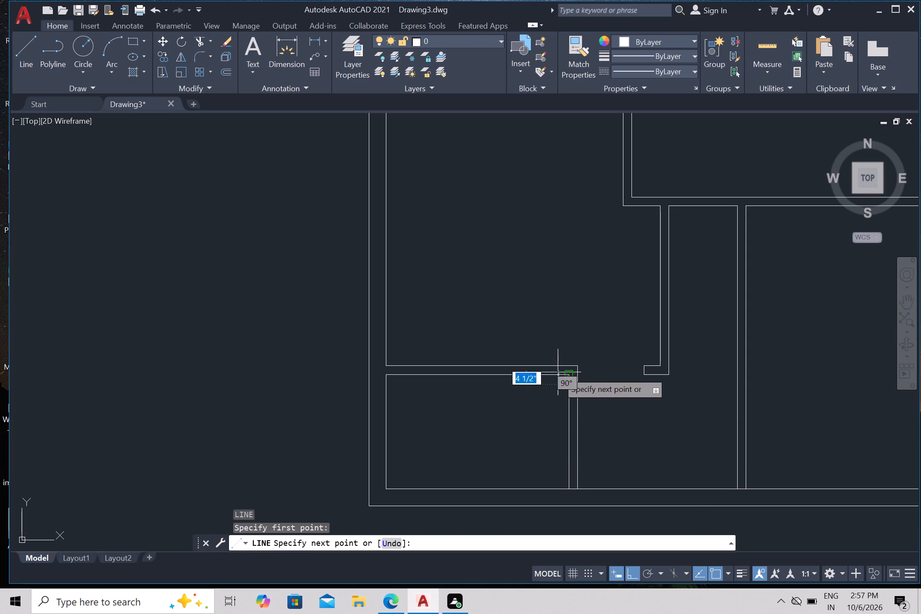
pyautogui.click(559, 338)
pyautogui.press('Escape')
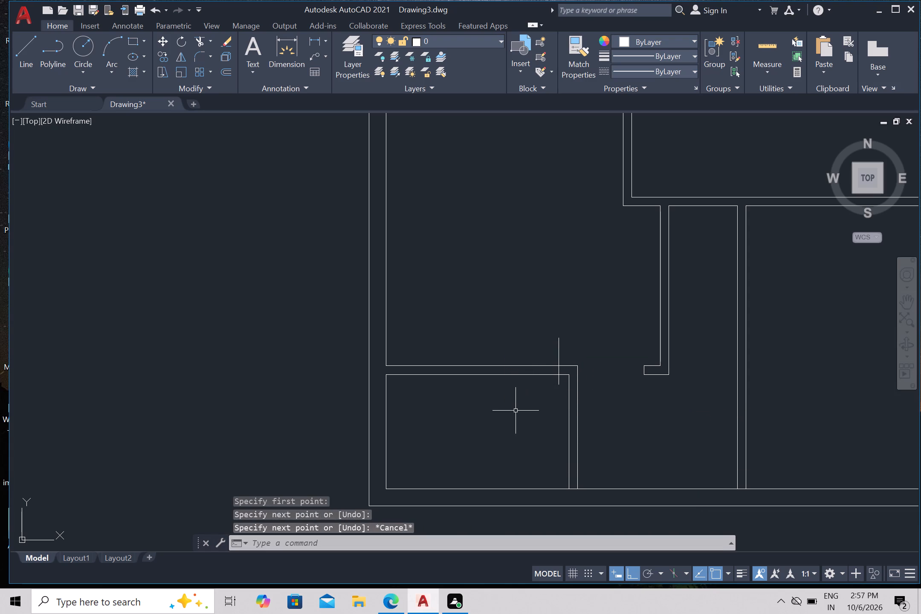
pyautogui.press('Return')
pyautogui.click(514, 383)
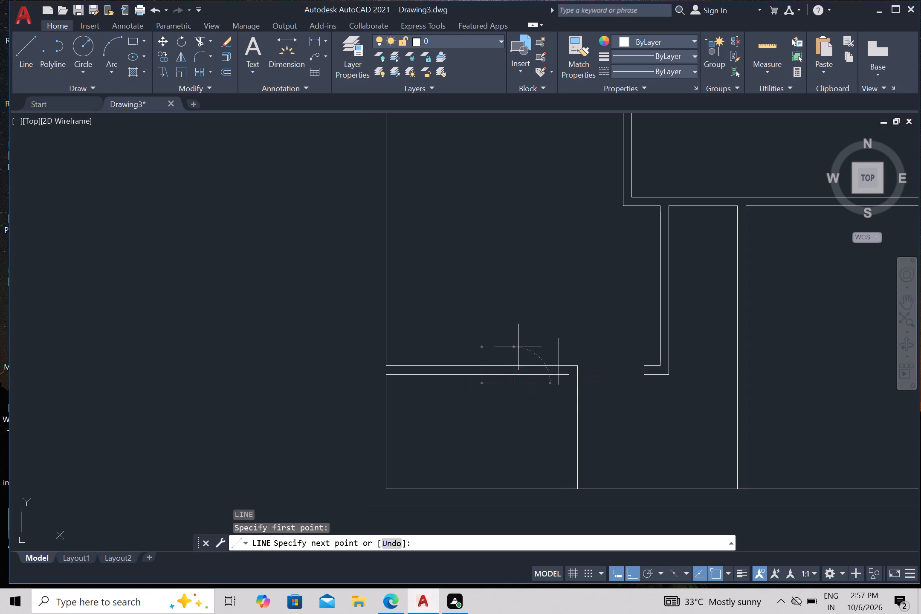
pyautogui.click(518, 347)
pyautogui.press('Return')
# Trim the bottom-left room's top wall between the two vertical lines to form an opening, and trim the projecting line ends.
pyautogui.write('tr')
pyautogui.press('Return')
pyautogui.moveTo(534, 394); pyautogui.dragTo(533, 389)
pyautogui.click(535, 331)
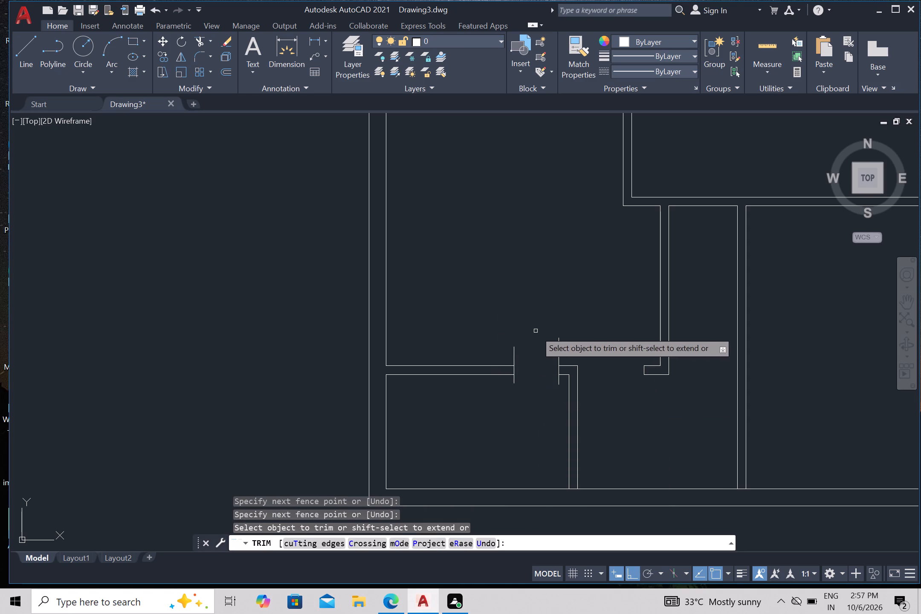
pyautogui.click(499, 352)
pyautogui.click(563, 346)
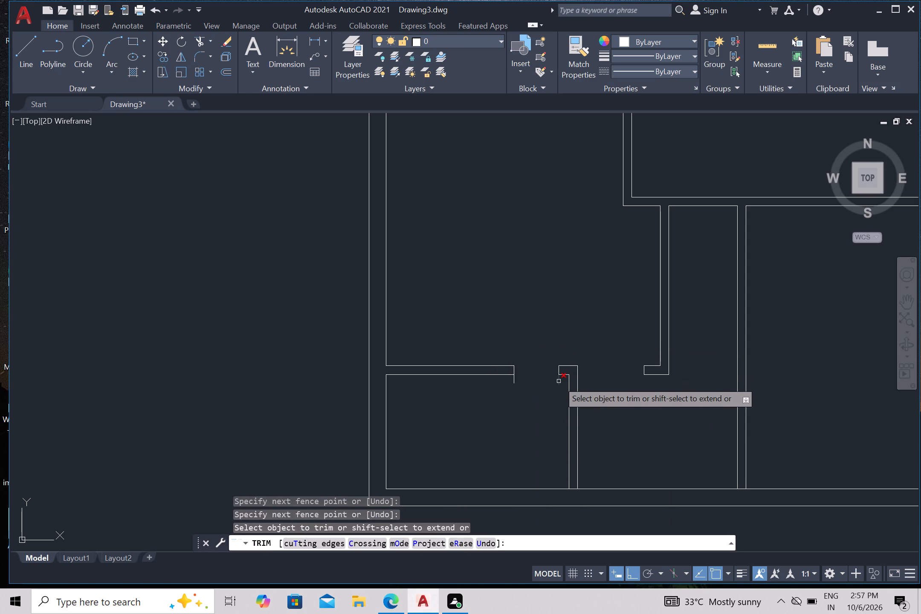
pyautogui.click(559, 381)
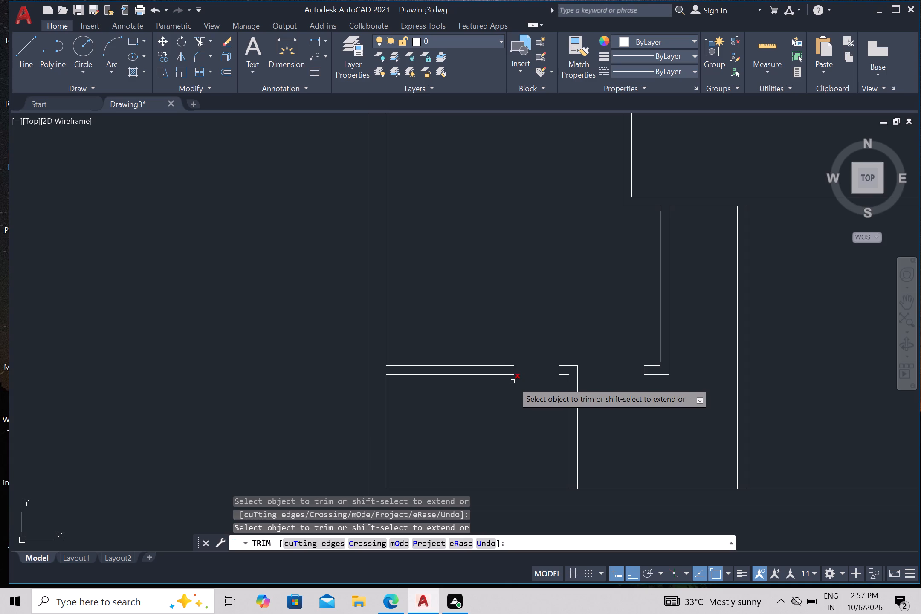
pyautogui.click(513, 382)
pyautogui.scroll(-2, 513, 375)
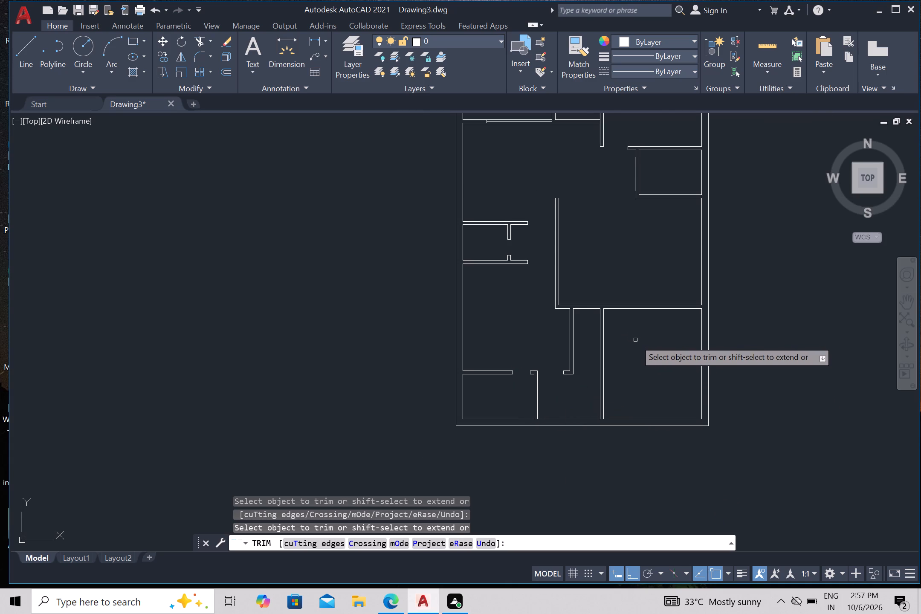
pyautogui.scroll(1, 618, 348)
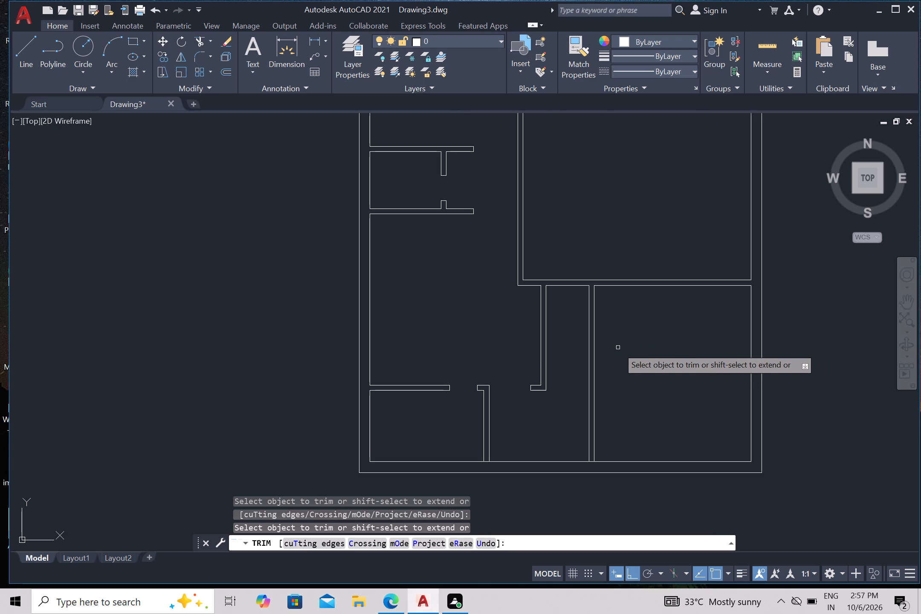
pyautogui.press('Escape')
# Draw two horizontal lines across the left wall of the bottom-right room, in the upper half of that wall.
pyautogui.press('l')
pyautogui.press('Return')
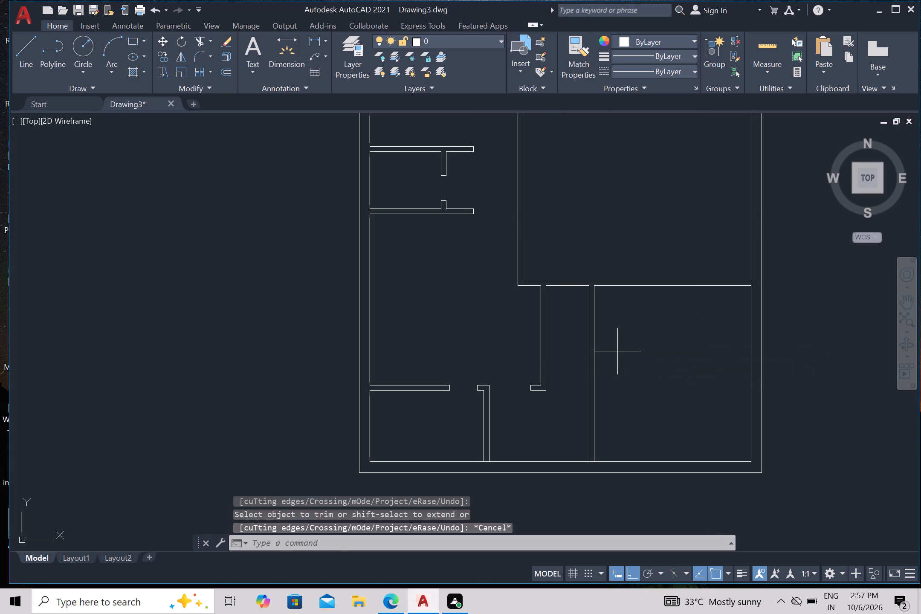
pyautogui.click(576, 319)
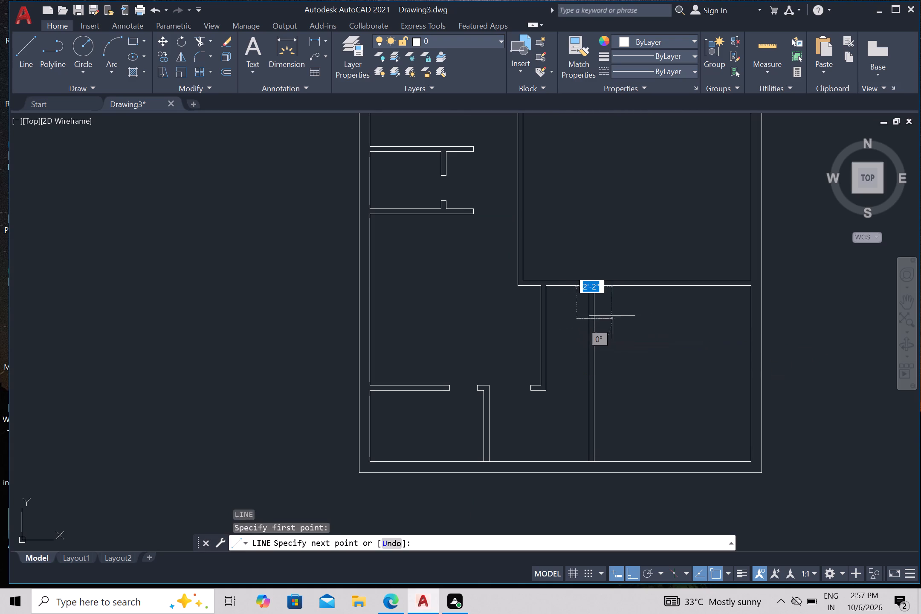
pyautogui.click(631, 316)
pyautogui.press('Return')
pyautogui.press('Return')
pyautogui.click(573, 355)
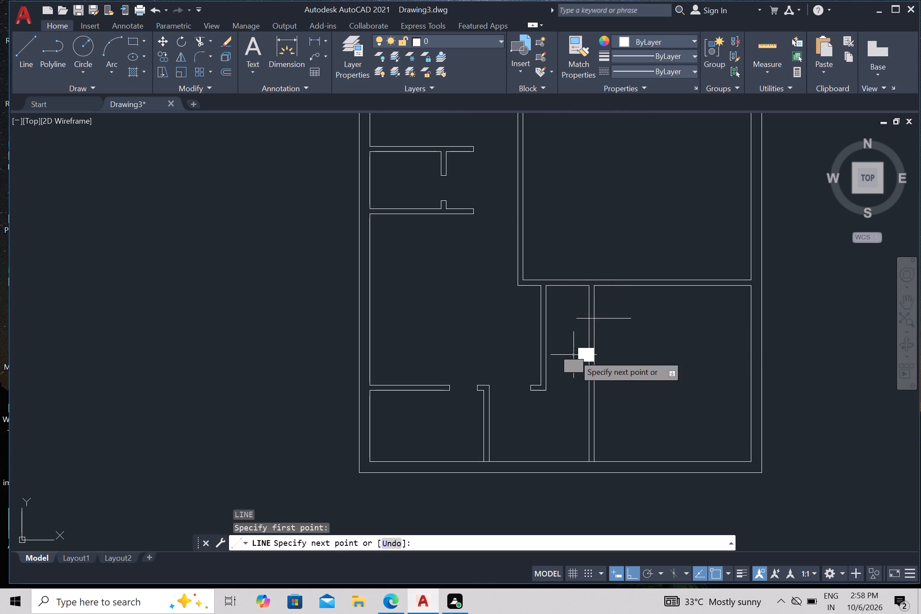
pyautogui.click(629, 354)
pyautogui.press('Return')
# Trim the bottom-right room's left wall between the two horizontal lines to form an opening, and trim the projecting line ends.
pyautogui.press('t')
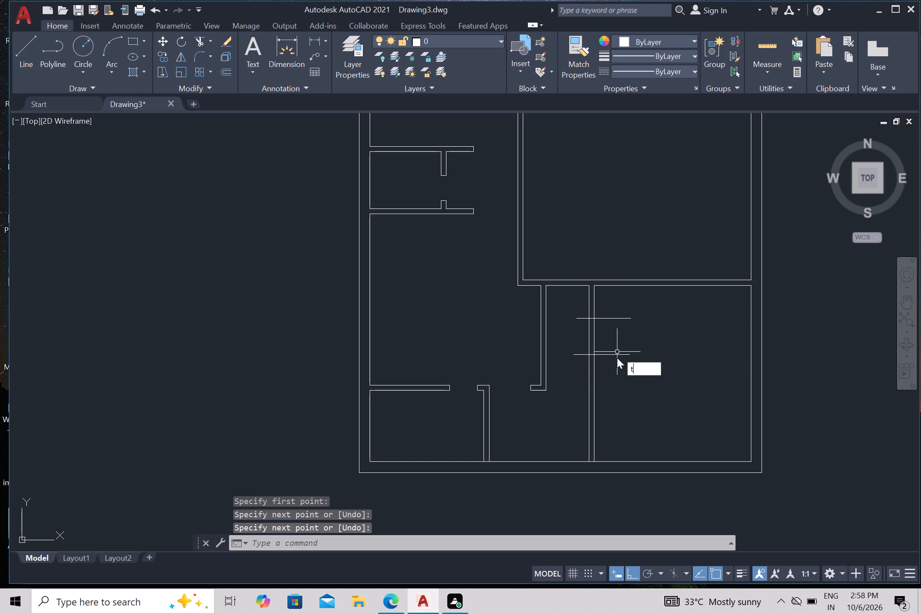
pyautogui.press('r')
pyautogui.press('Return')
pyautogui.click(608, 339)
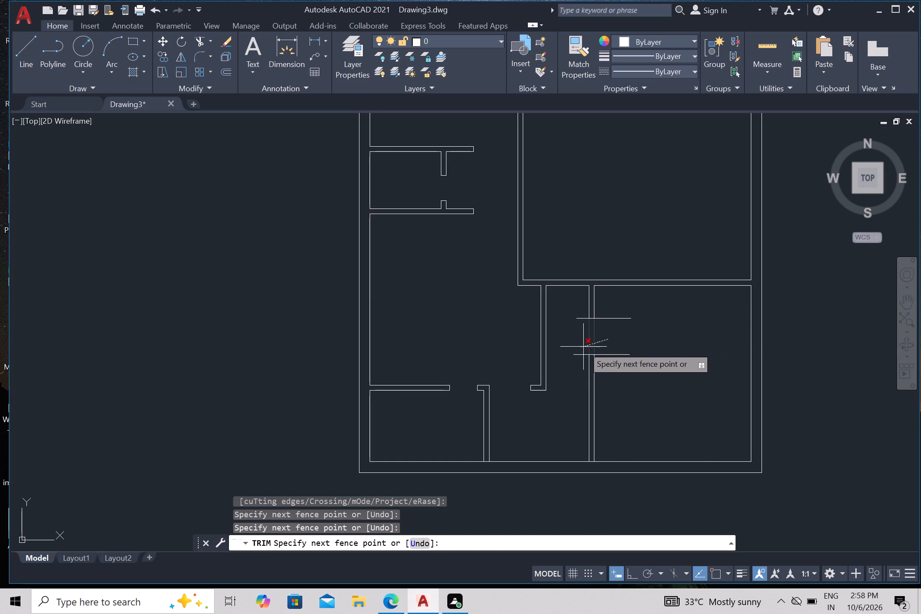
pyautogui.click(583, 347)
pyautogui.click(585, 307)
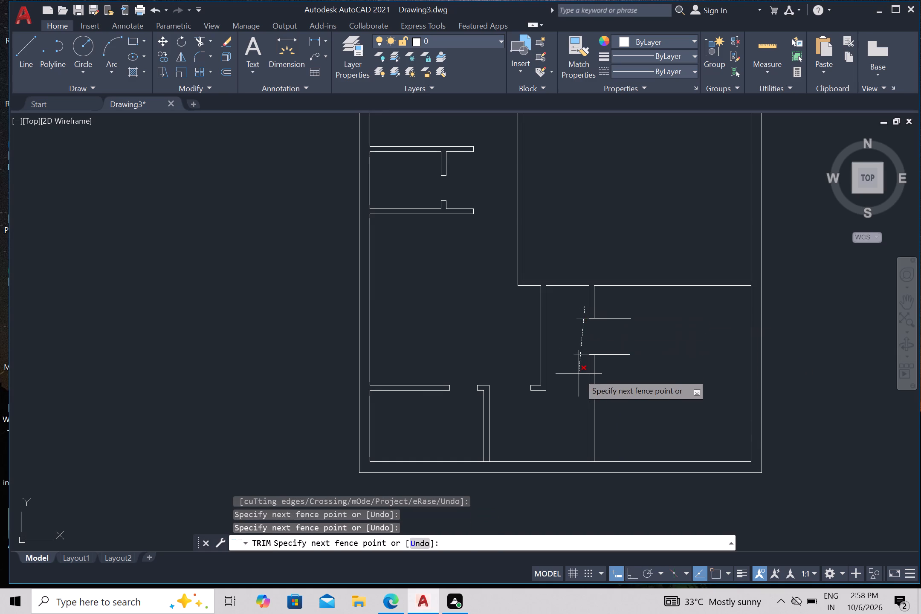
pyautogui.moveTo(579, 374); pyautogui.dragTo(579, 368)
pyautogui.click(599, 366)
pyautogui.click(611, 313)
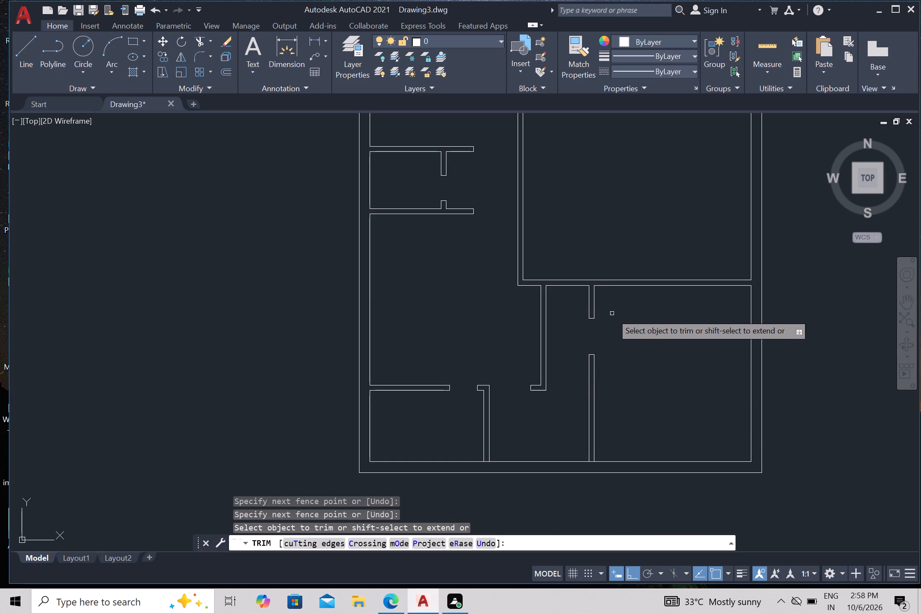
pyautogui.scroll(-2, 612, 338)
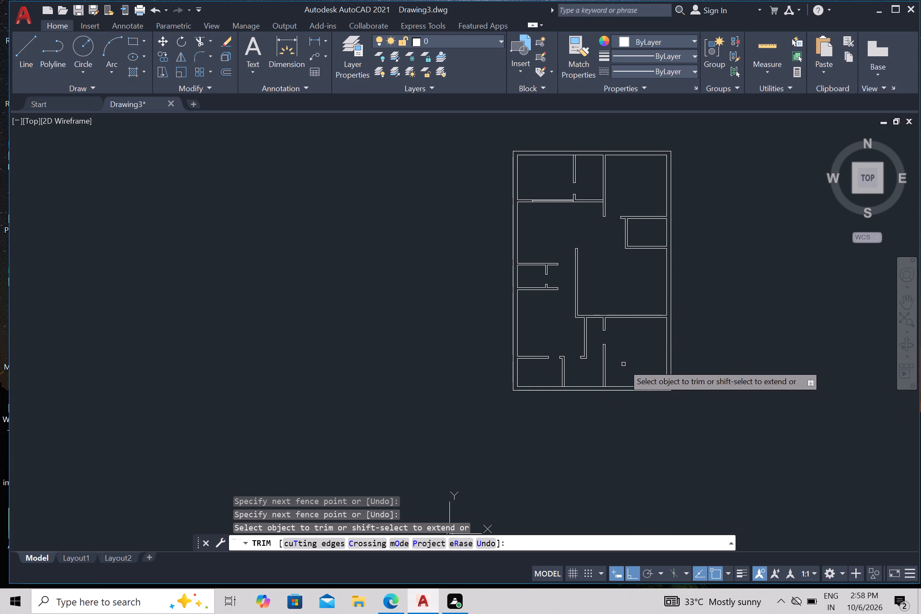
pyautogui.scroll(1, 623, 361)
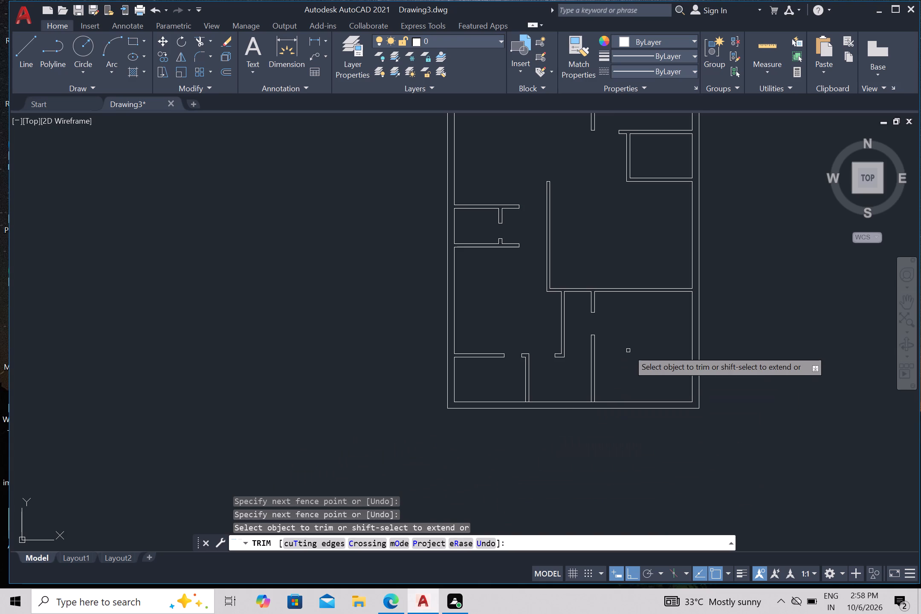
pyautogui.scroll(1, 609, 312)
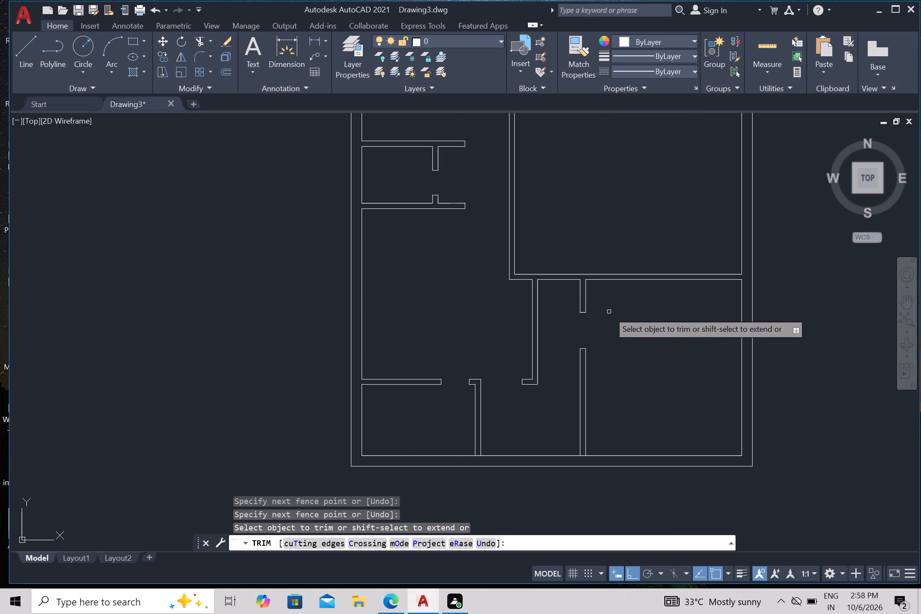
pyautogui.press('Escape')
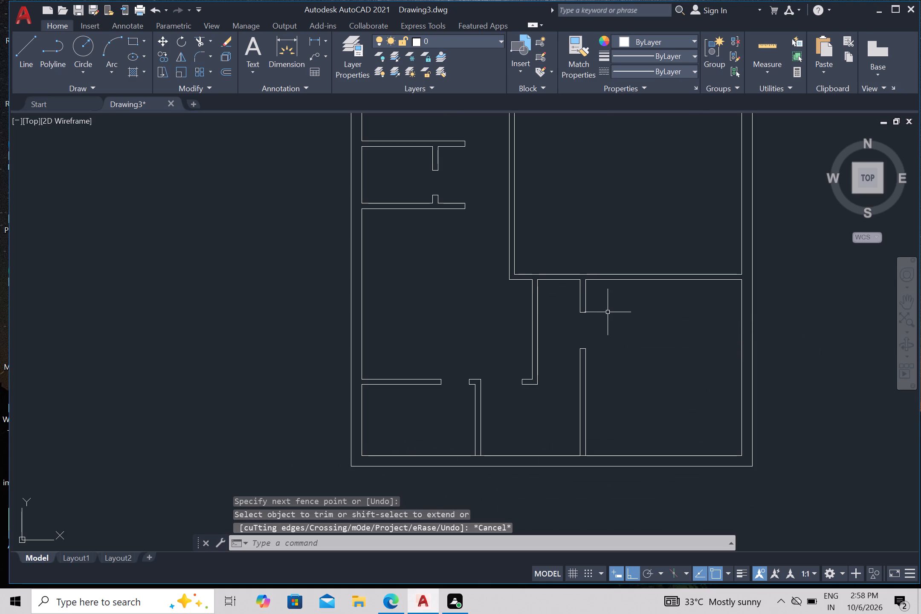
# Draw two vertical lines across the top wall of the bottom-right room, near the wall's left end.
pyautogui.press('l')
pyautogui.press('Return')
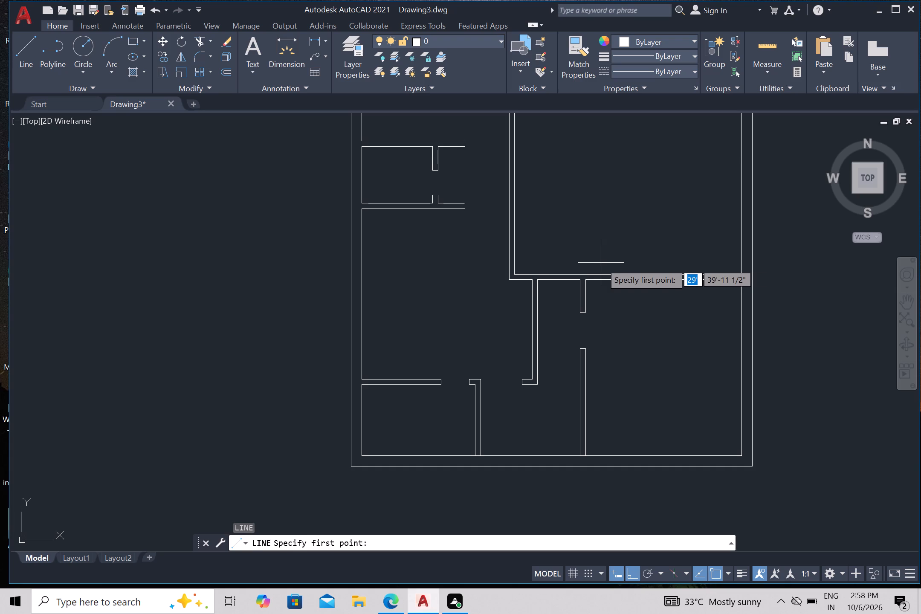
pyautogui.click(600, 263)
pyautogui.click(606, 301)
pyautogui.press('Escape')
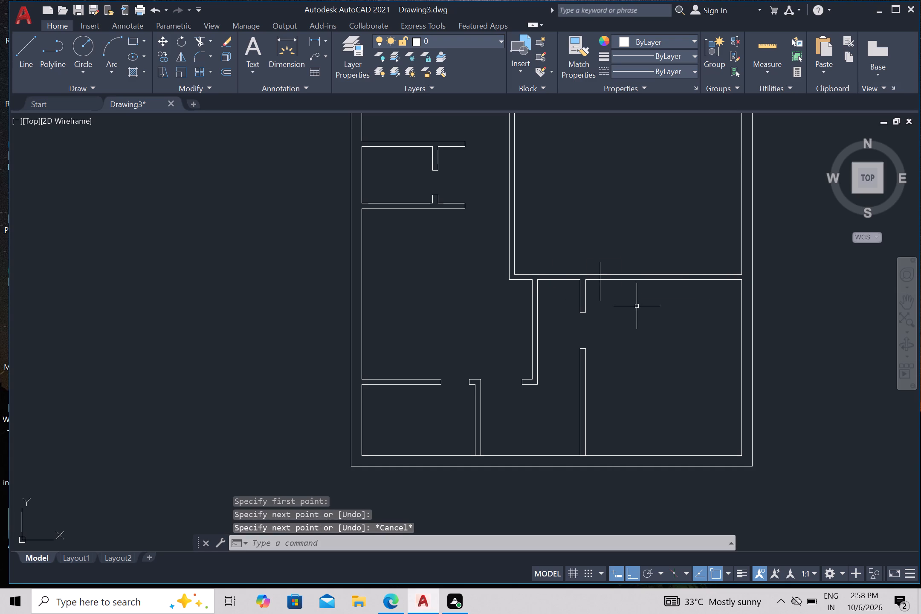
pyautogui.press('l')
pyautogui.press('Return')
pyautogui.click(640, 258)
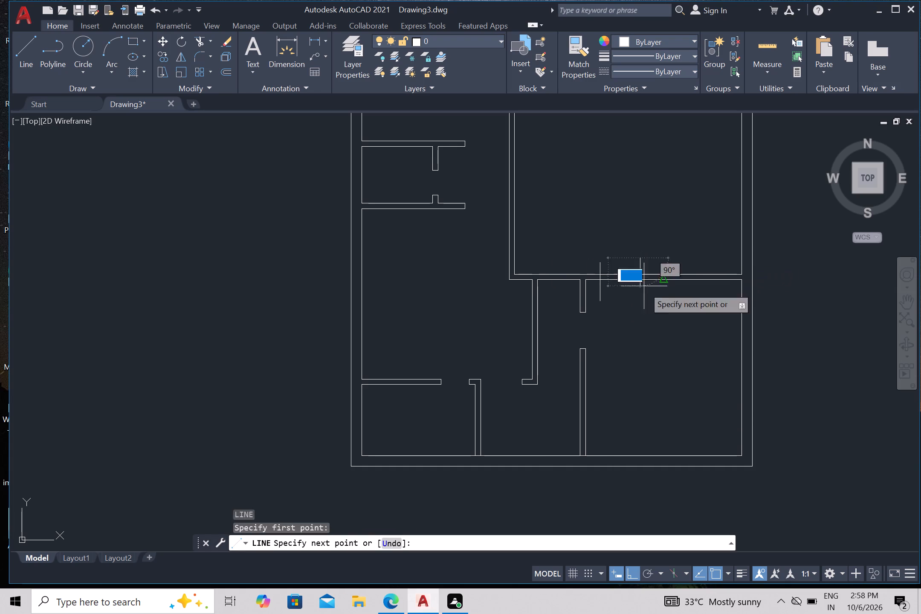
pyautogui.click(649, 312)
pyautogui.press('Return')
# Trim the bottom-right room's top wall between the two vertical lines to form an opening, and trim the projecting line ends.
pyautogui.press('t')
pyautogui.press('r')
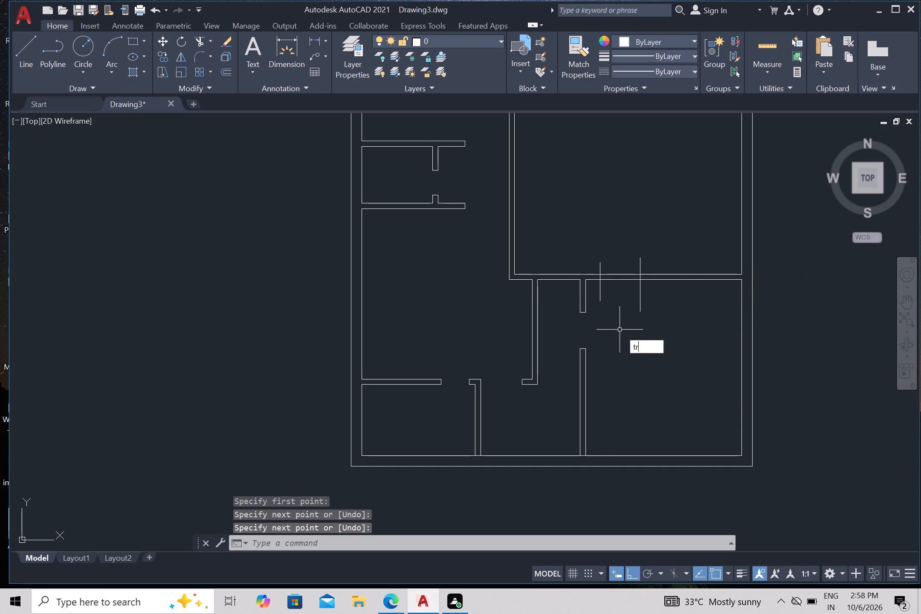
pyautogui.press('Return')
pyautogui.moveTo(623, 295); pyautogui.dragTo(622, 291)
pyautogui.click(617, 255)
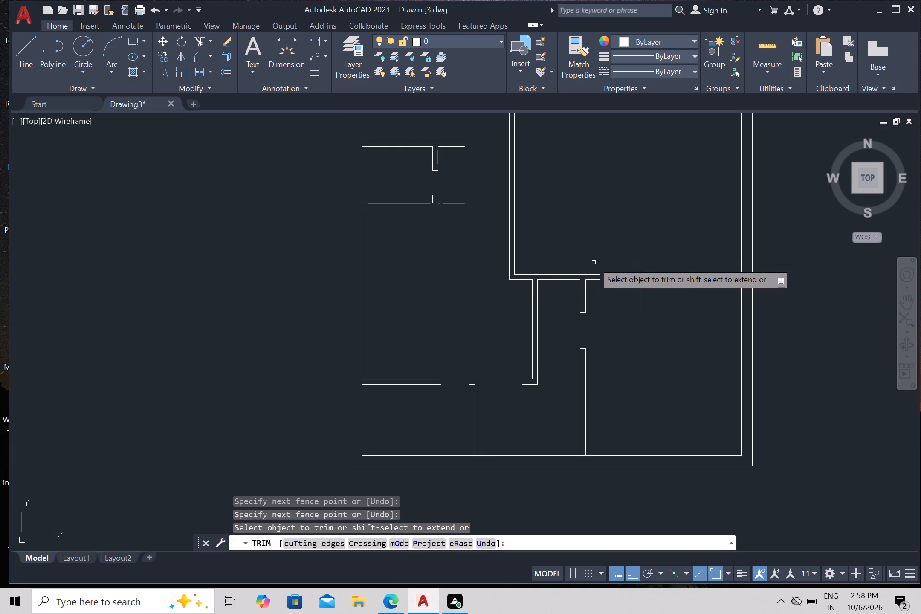
pyautogui.click(593, 263)
pyautogui.click(646, 258)
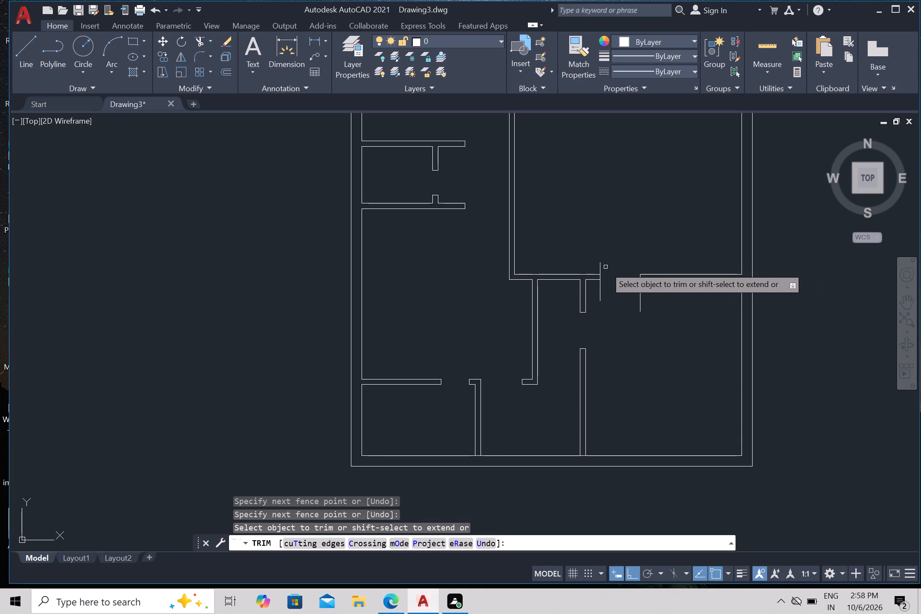
pyautogui.click(600, 267)
pyautogui.click(594, 295)
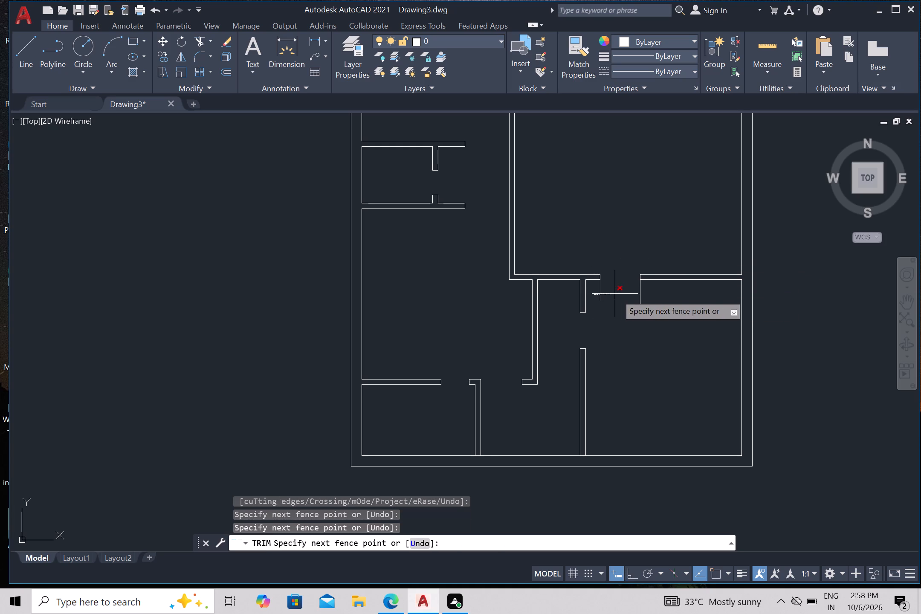
pyautogui.click(652, 300)
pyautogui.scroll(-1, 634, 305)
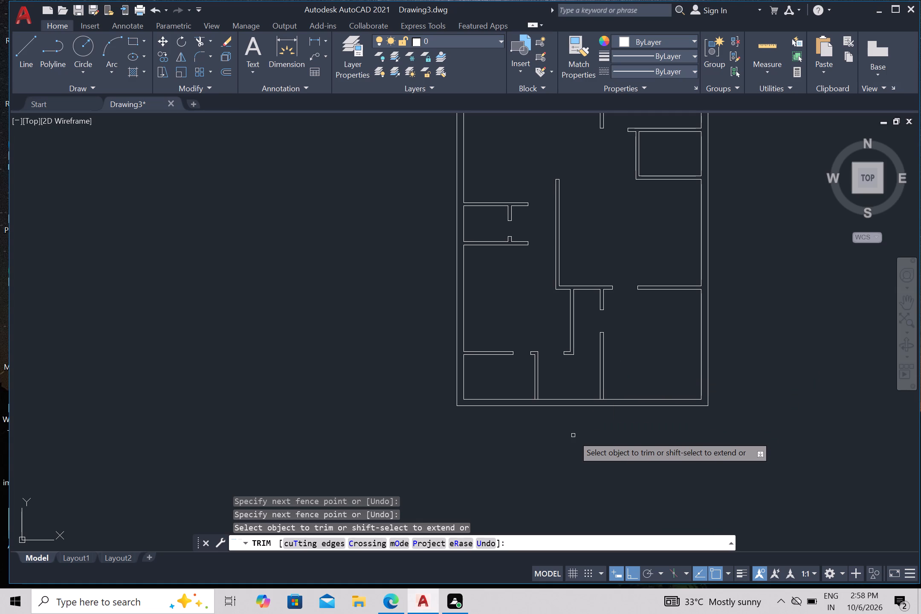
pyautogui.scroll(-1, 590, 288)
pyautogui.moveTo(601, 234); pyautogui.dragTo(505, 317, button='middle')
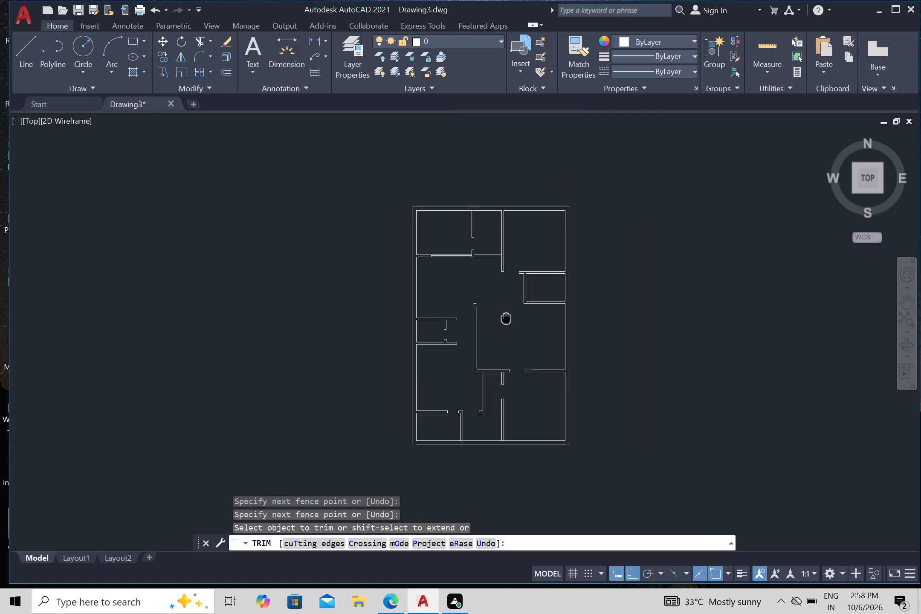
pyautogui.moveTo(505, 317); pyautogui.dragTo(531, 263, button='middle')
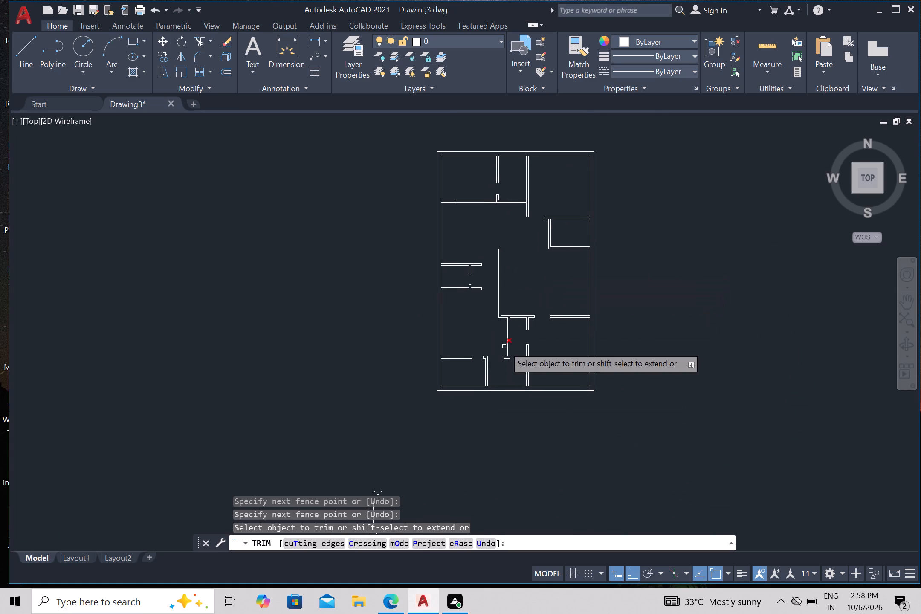
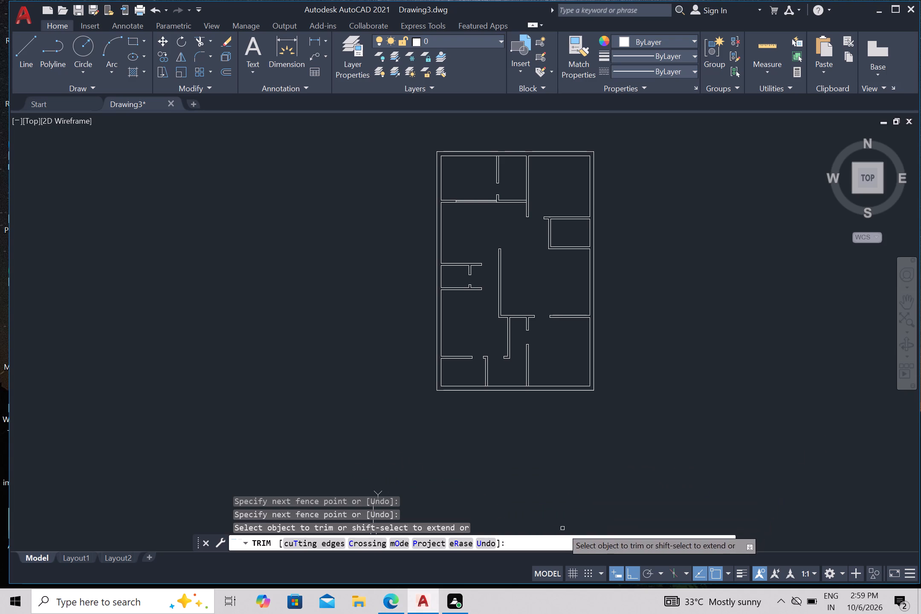
# Draw a closed 4' by 9" horizontal rectangle from lines in the empty space east of the floor plan.
pyautogui.press('Escape')
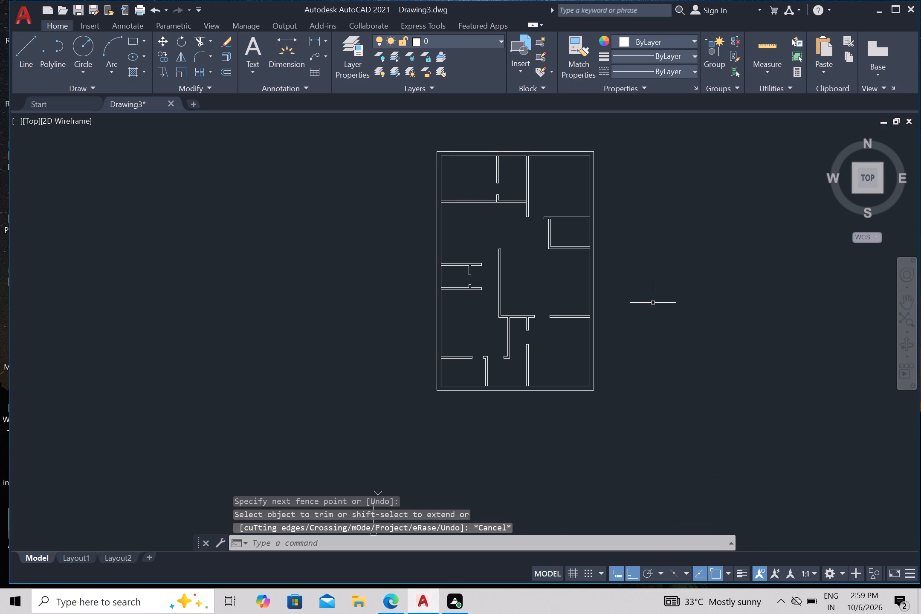
pyautogui.press('l')
pyautogui.press('Return')
pyautogui.click(645, 257)
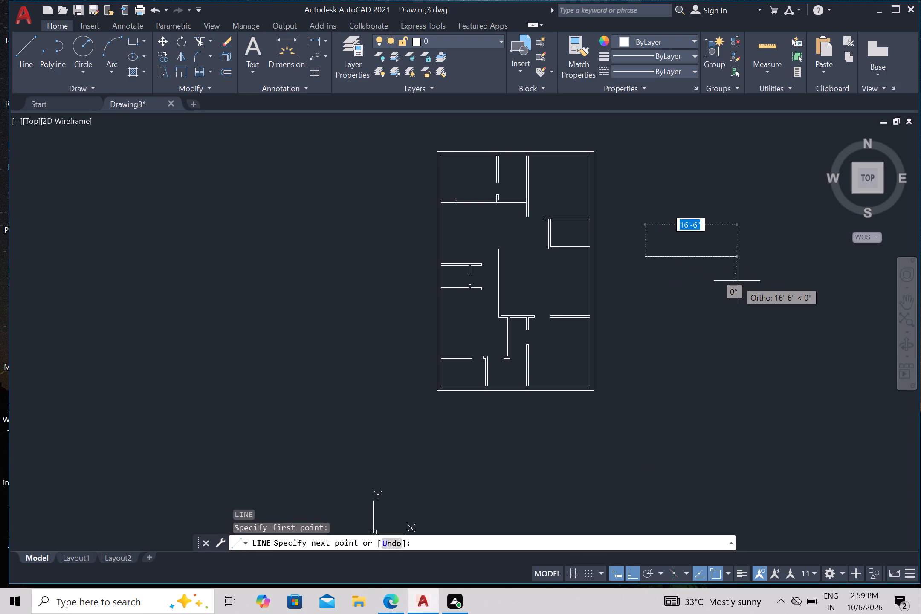
pyautogui.press('4')
pyautogui.press("'")
pyautogui.press('Return')
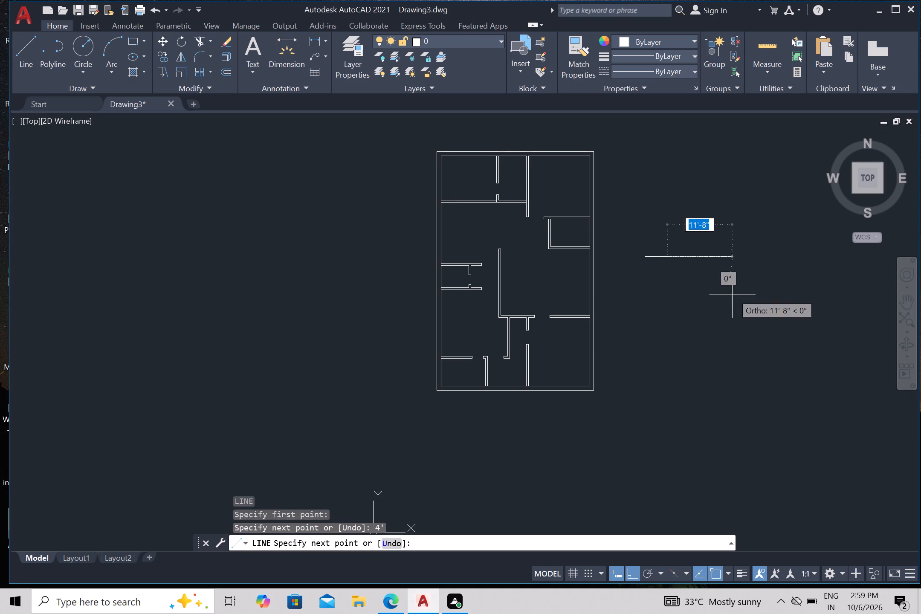
pyautogui.write('9"')
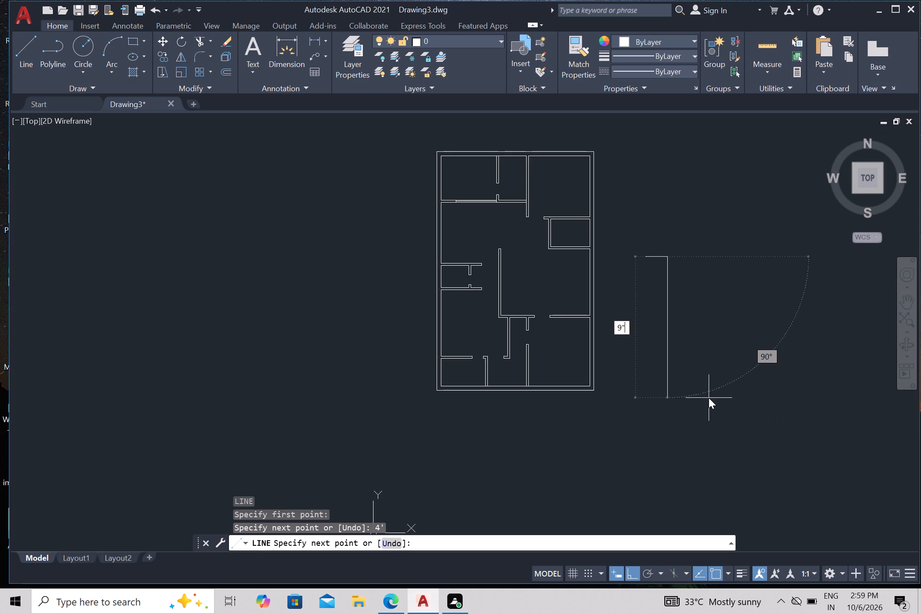
pyautogui.press('Return')
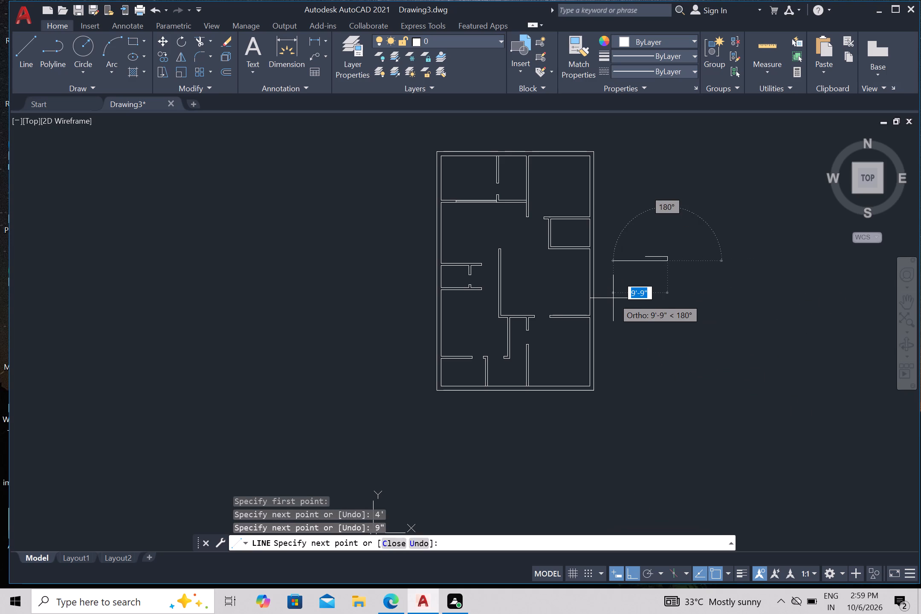
pyautogui.write("4'")
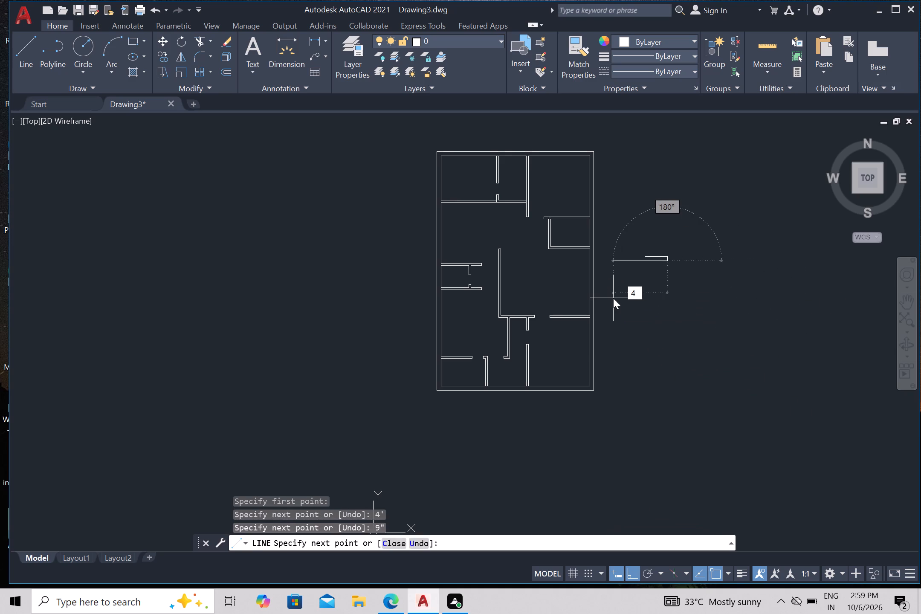
pyautogui.press('Return')
pyautogui.press('c')
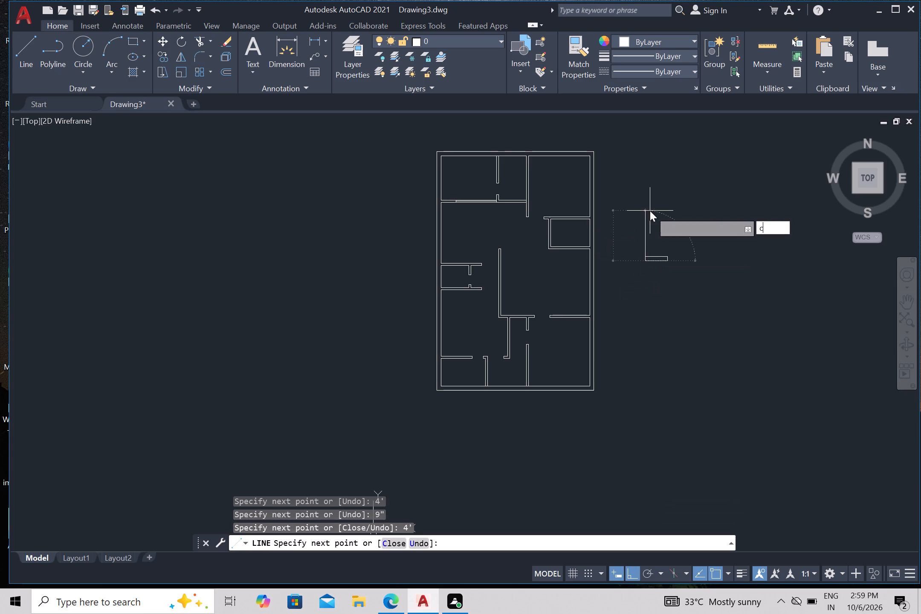
pyautogui.press('Return')
# Draw a horizontal centre line across the 4' by 9" rectangle between the midpoints of its short sides, completing a window symbol.
pyautogui.scroll(2, 659, 269)
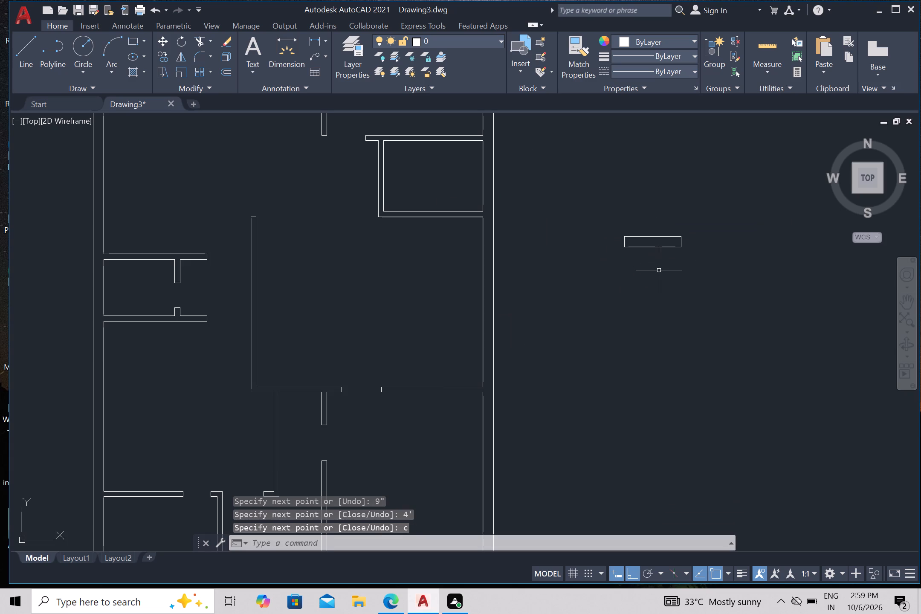
pyautogui.press('Escape')
pyautogui.press('l')
pyautogui.press('Return')
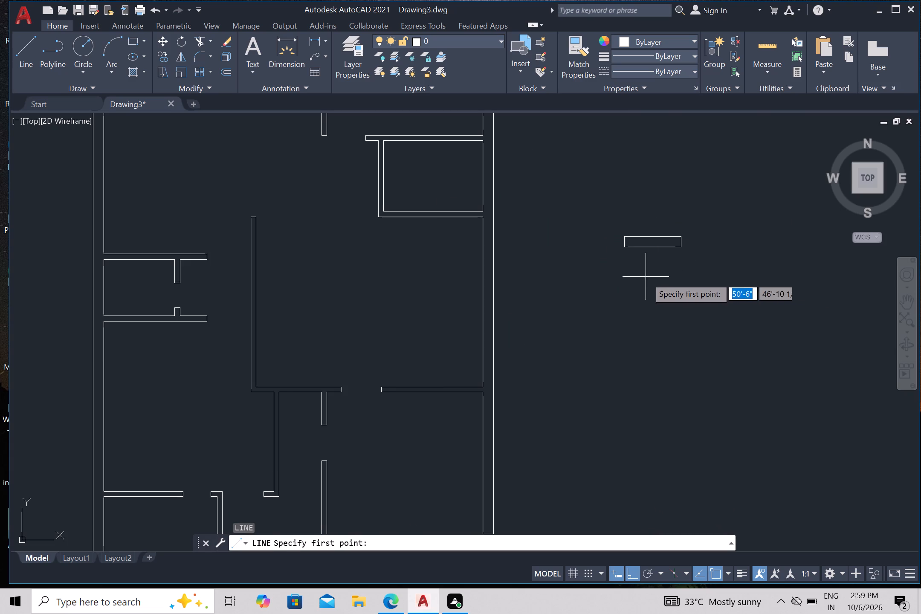
pyautogui.scroll(2, 633, 249)
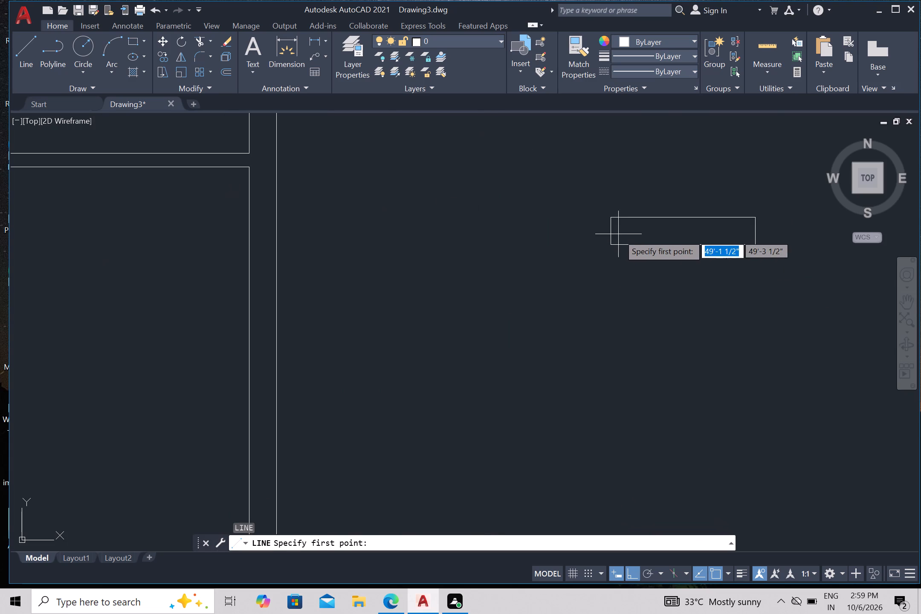
pyautogui.click(611, 232)
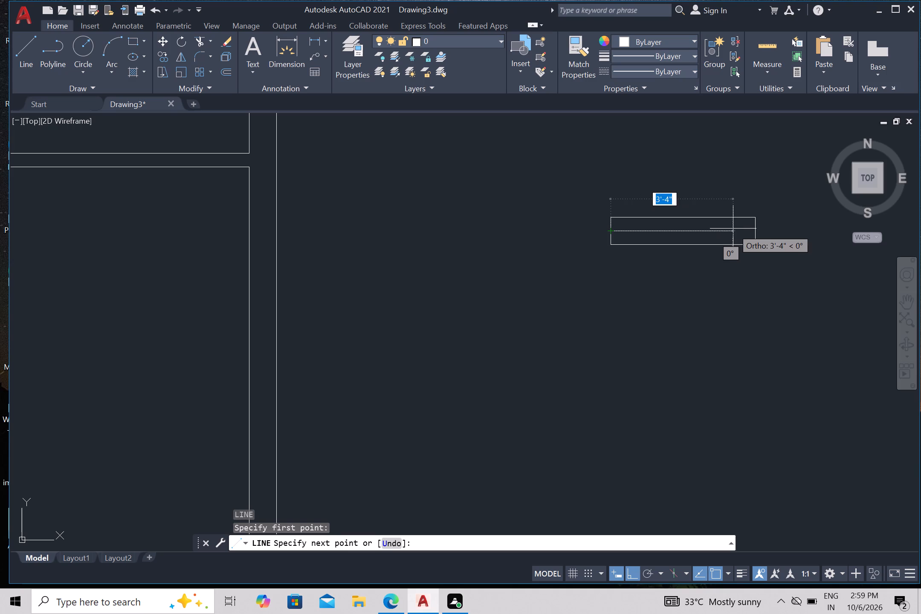
pyautogui.click(757, 233)
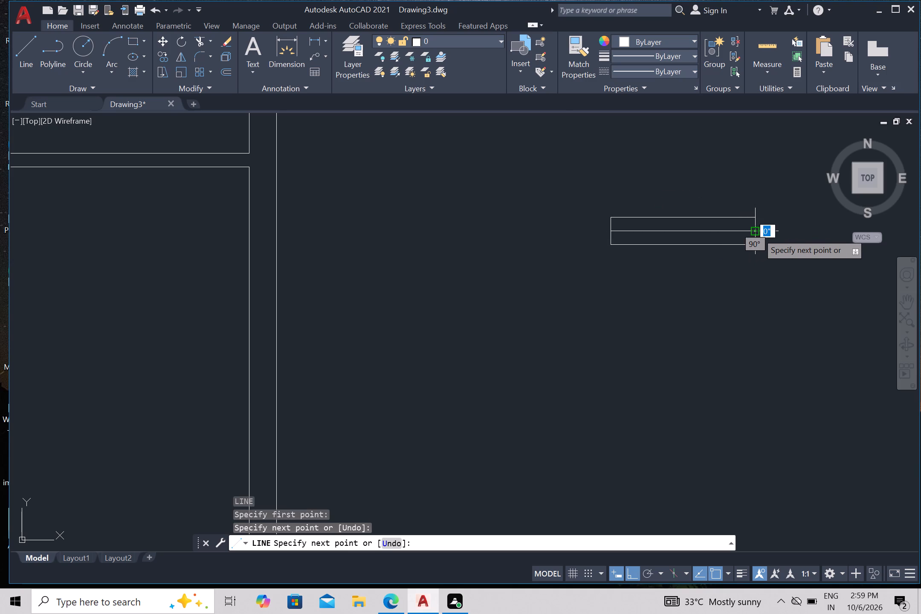
pyautogui.scroll(-2, 751, 237)
pyautogui.press('Escape')
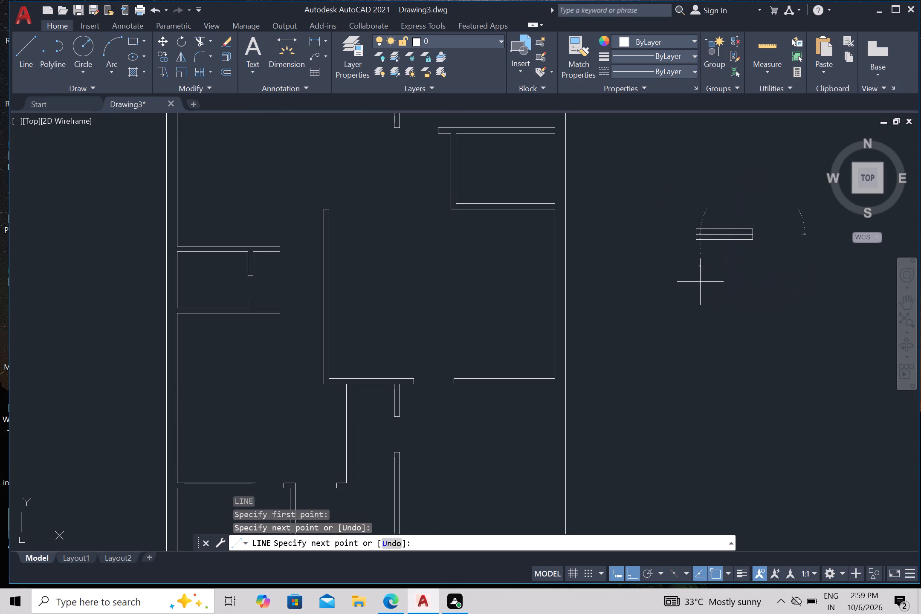
# Copy the window symbol by its bottom-right corner into the top outer wall above the top-left room, with ortho off.
pyautogui.click(671, 193)
pyautogui.click(782, 270)
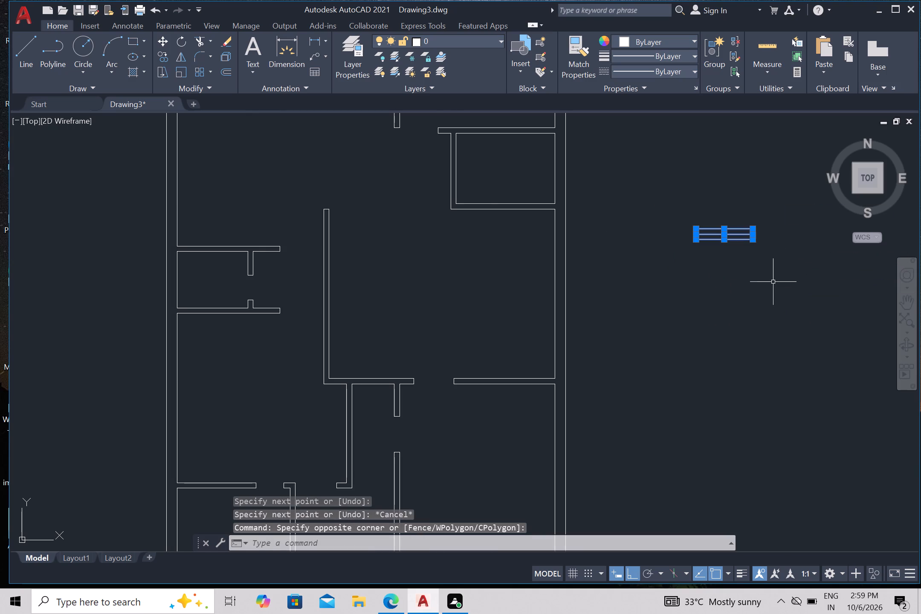
pyautogui.press('c')
pyautogui.press('o')
pyautogui.press('Return')
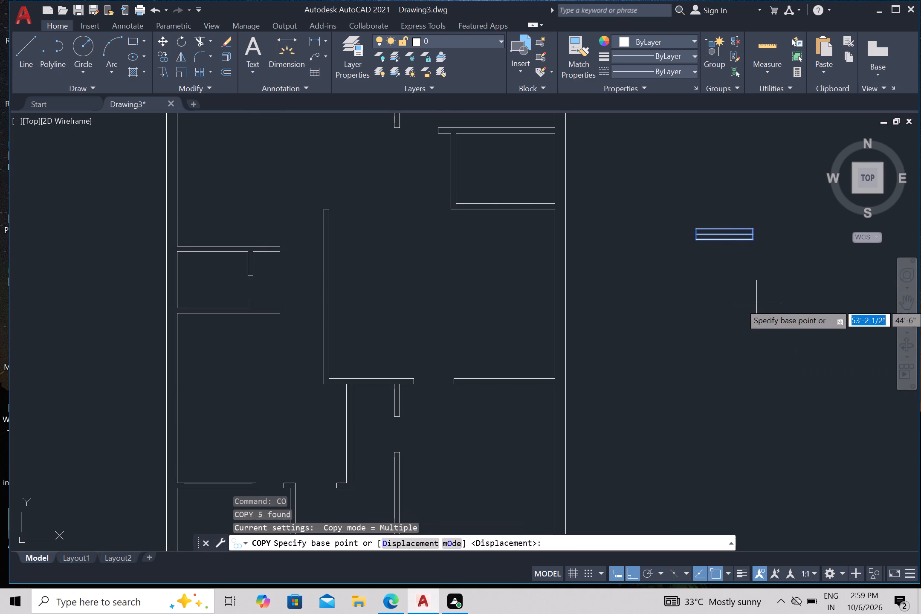
pyautogui.scroll(-2, 739, 295)
pyautogui.moveTo(723, 337); pyautogui.dragTo(710, 428, button='middle')
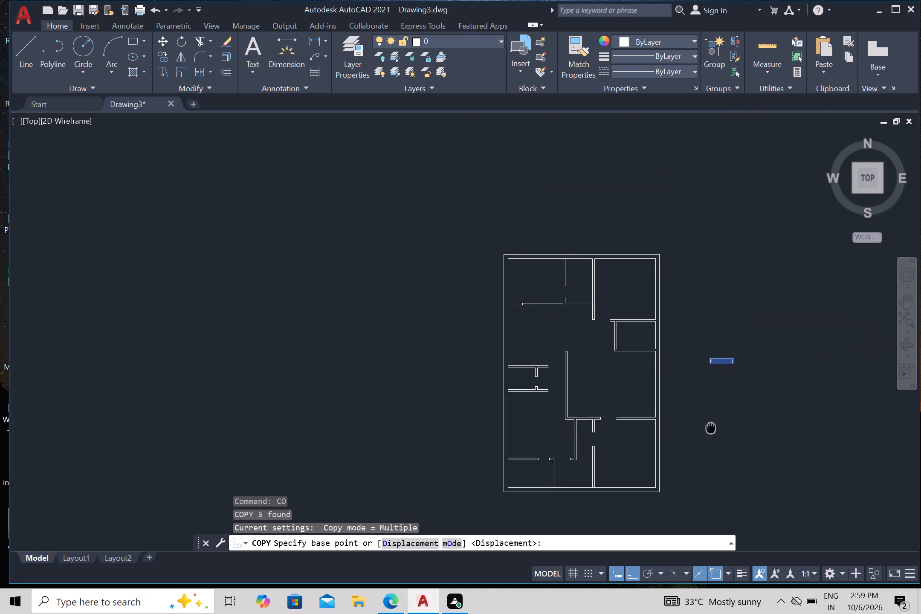
pyautogui.moveTo(710, 428); pyautogui.dragTo(708, 432, button='middle')
pyautogui.scroll(2, 723, 394)
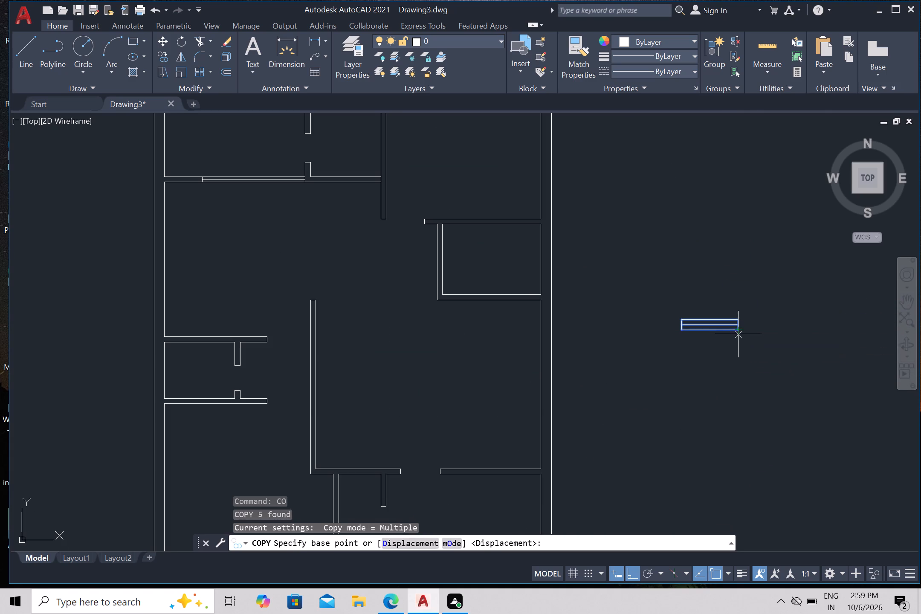
pyautogui.click(737, 330)
pyautogui.scroll(-2, 676, 418)
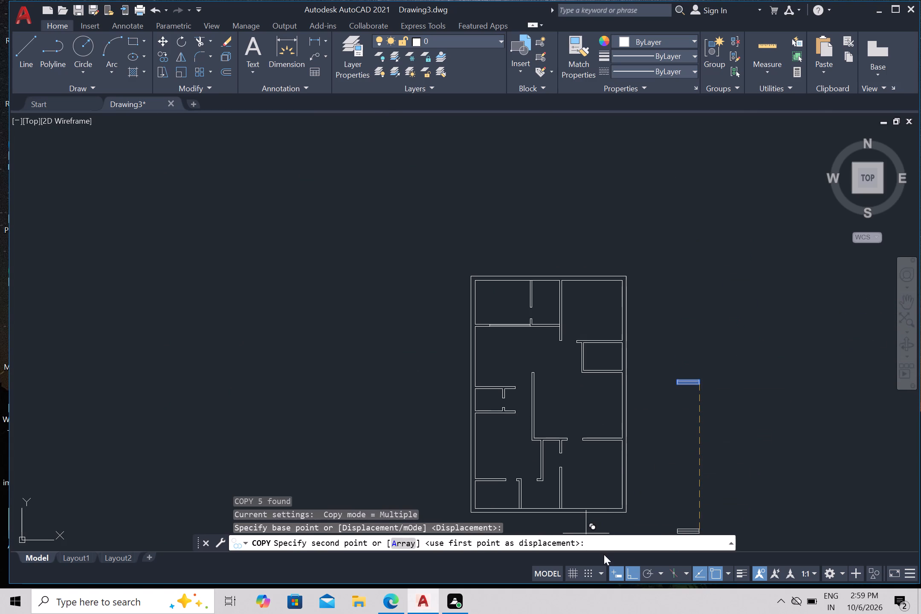
pyautogui.moveTo(628, 576); pyautogui.dragTo(625, 572)
pyautogui.scroll(2, 466, 309)
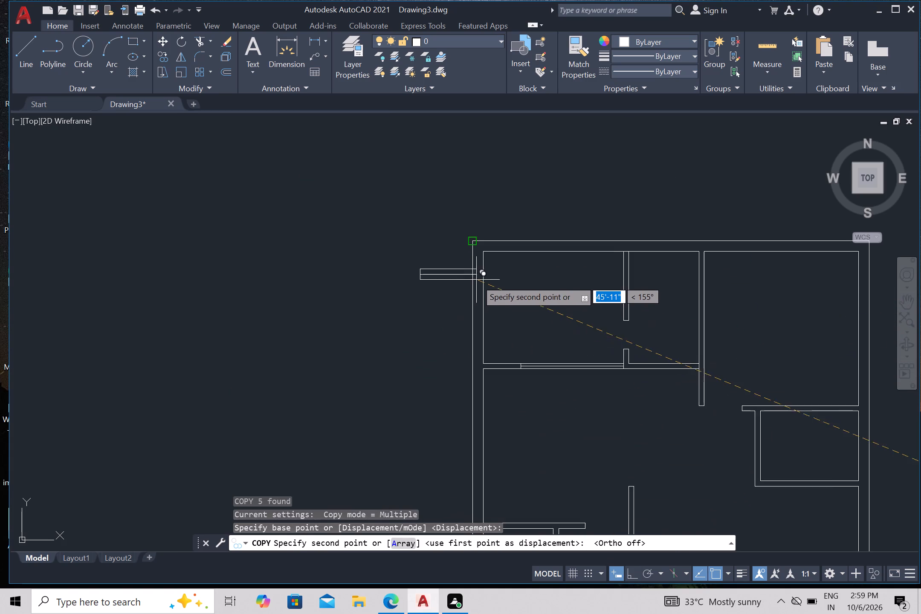
pyautogui.scroll(1, 476, 280)
pyautogui.scroll(3, 495, 247)
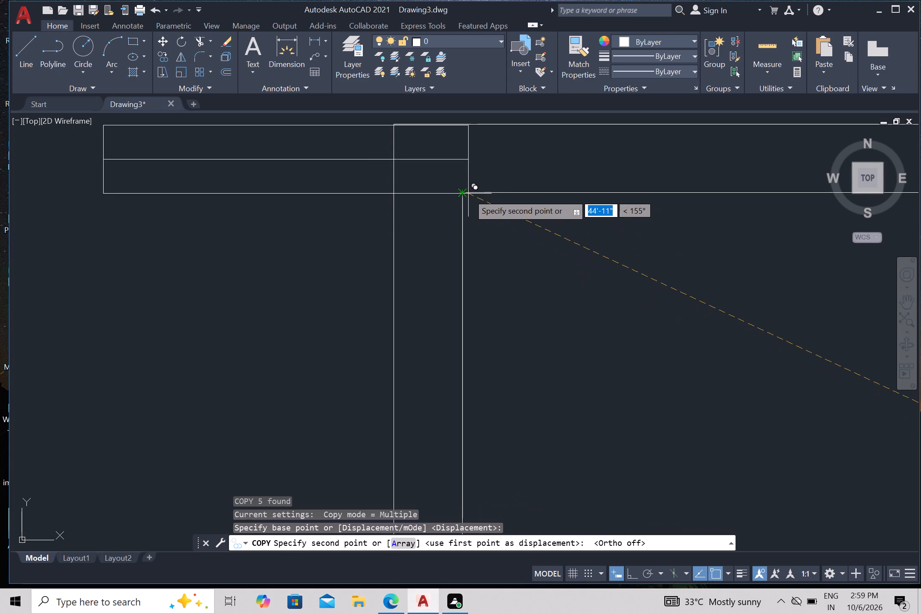
pyautogui.scroll(-3, 469, 192)
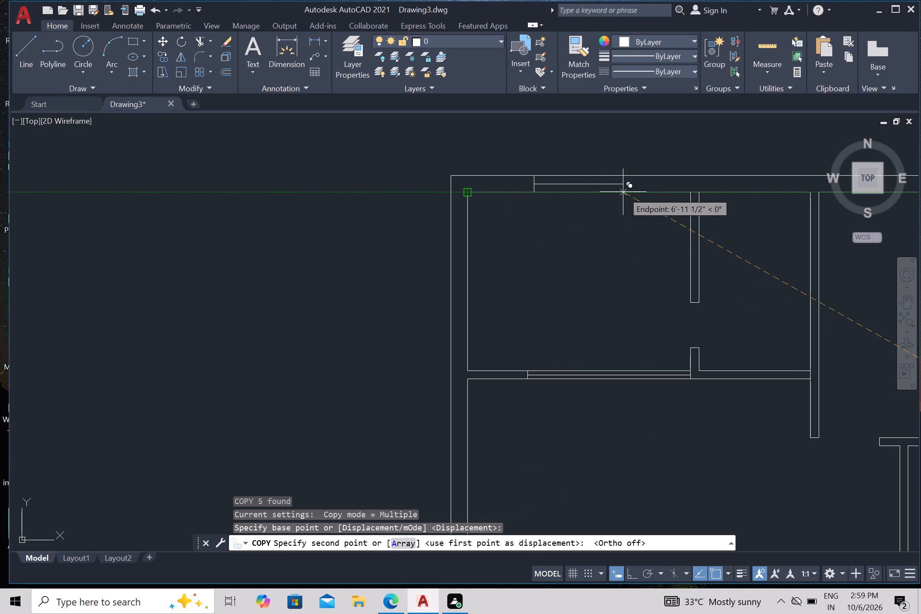
pyautogui.click(625, 192)
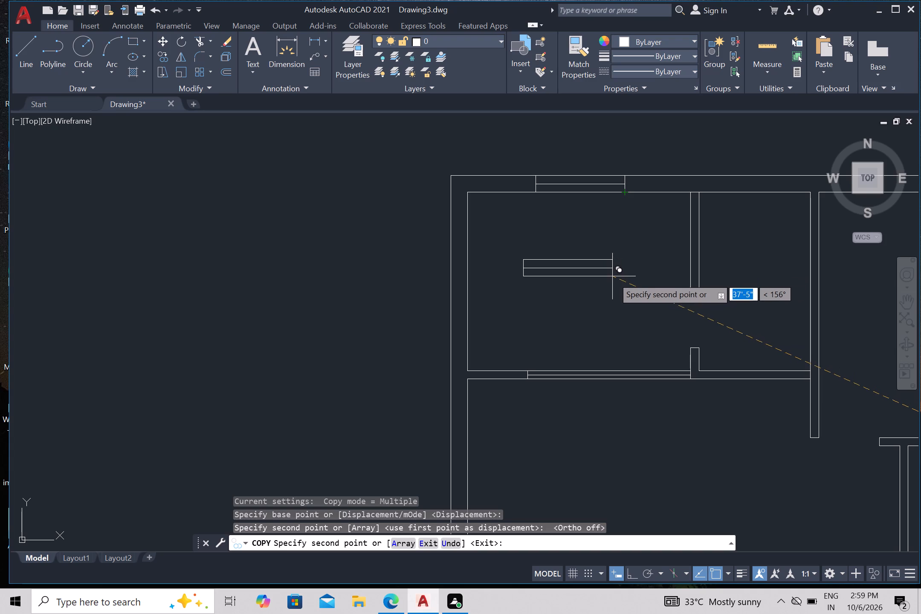
# Place another copy of the window symbol in the top outer wall above the top-right room and end the copying.
pyautogui.moveTo(781, 250); pyautogui.dragTo(699, 297, button='middle')
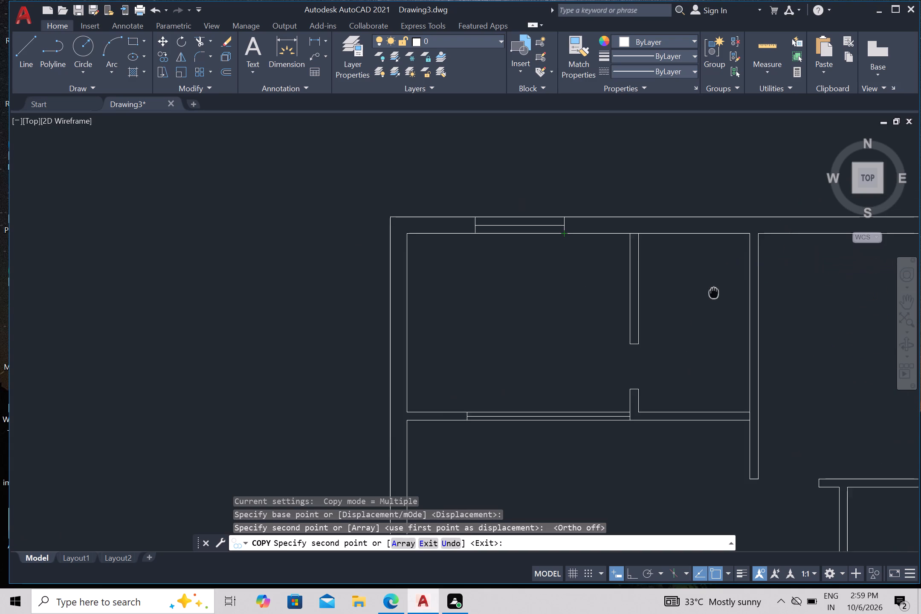
pyautogui.moveTo(699, 297); pyautogui.dragTo(453, 361, button='middle')
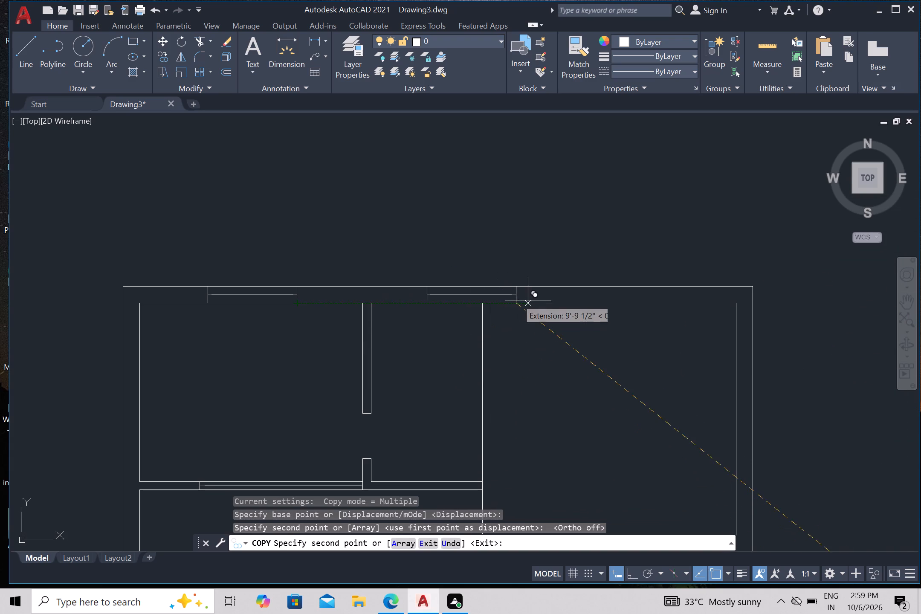
pyautogui.click(655, 301)
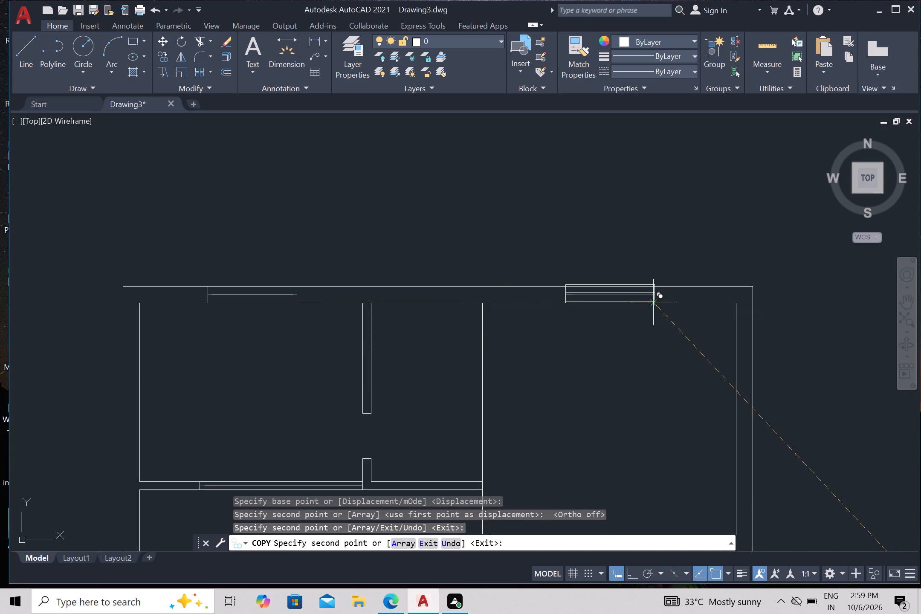
pyautogui.scroll(-1, 648, 325)
pyautogui.moveTo(638, 379); pyautogui.dragTo(579, 0, button='middle')
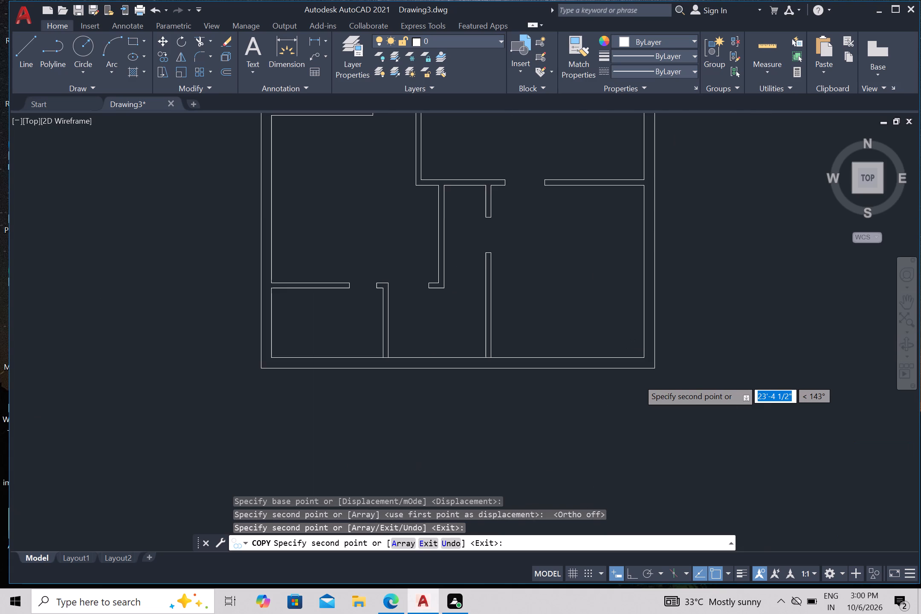
pyautogui.moveTo(579, 0); pyautogui.dragTo(630, 0, button='middle')
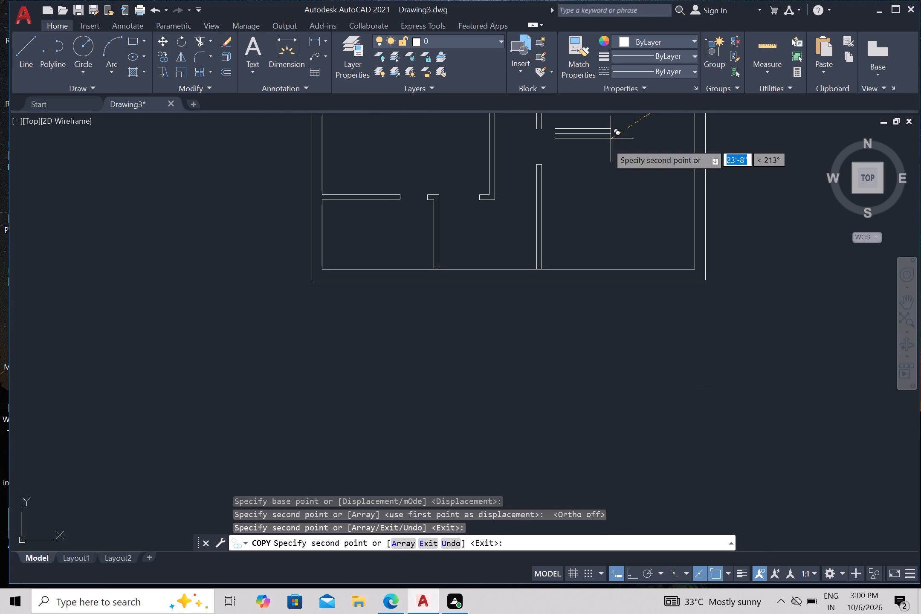
pyautogui.scroll(-1, 569, 296)
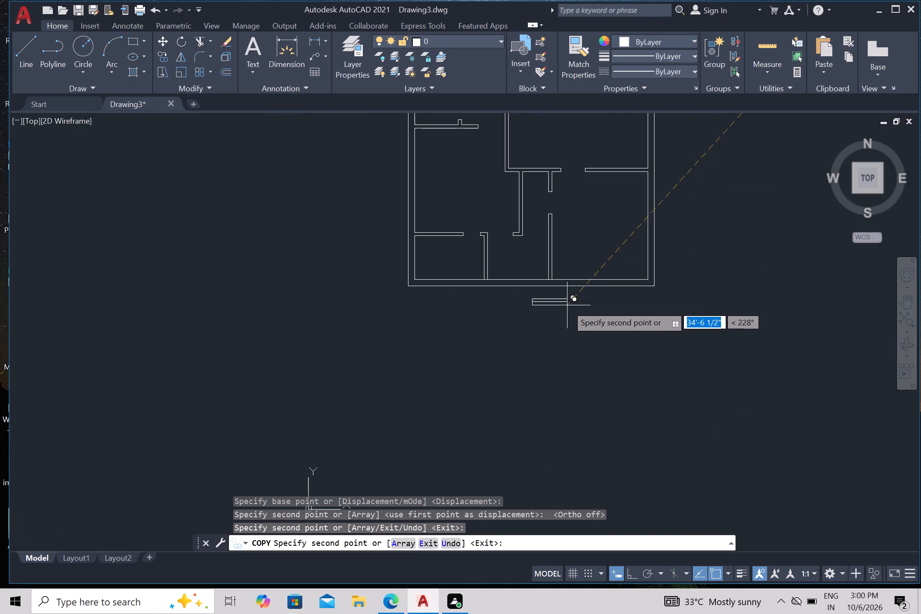
pyautogui.scroll(-1, 567, 308)
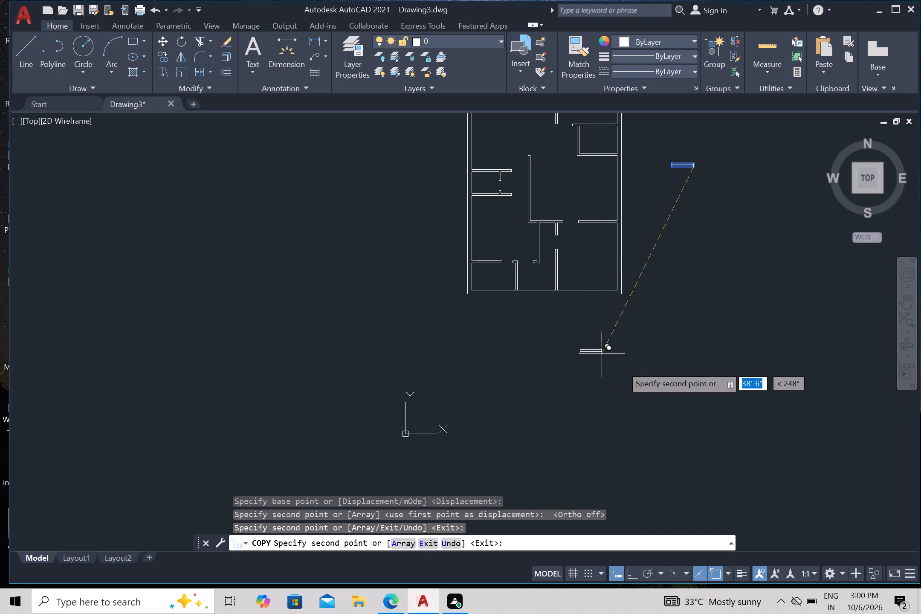
pyautogui.press('Escape')
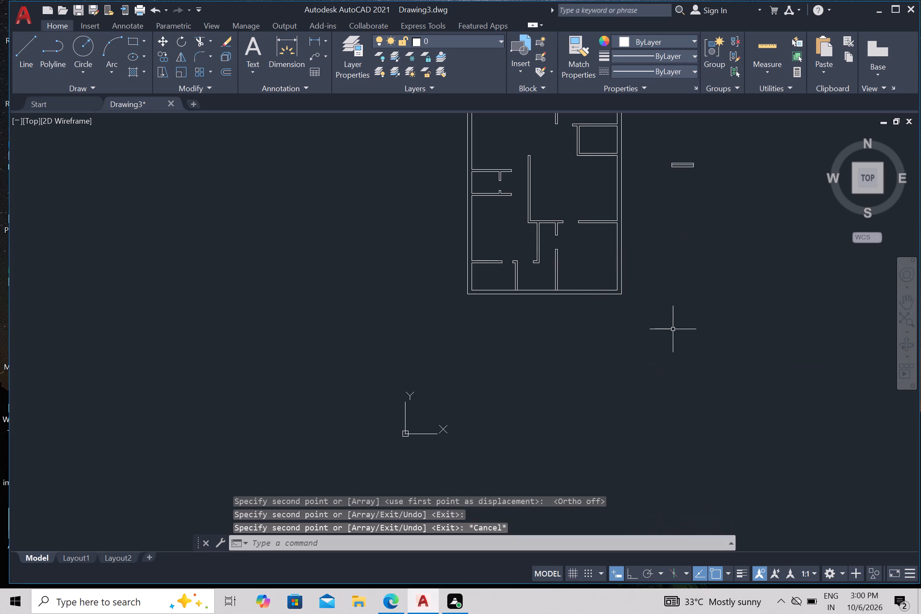
# Rotate the original window symbol beside the plan about its bottom-right corner to stand vertically, with ortho on.
pyautogui.moveTo(660, 130); pyautogui.dragTo(666, 133)
pyautogui.click(737, 212)
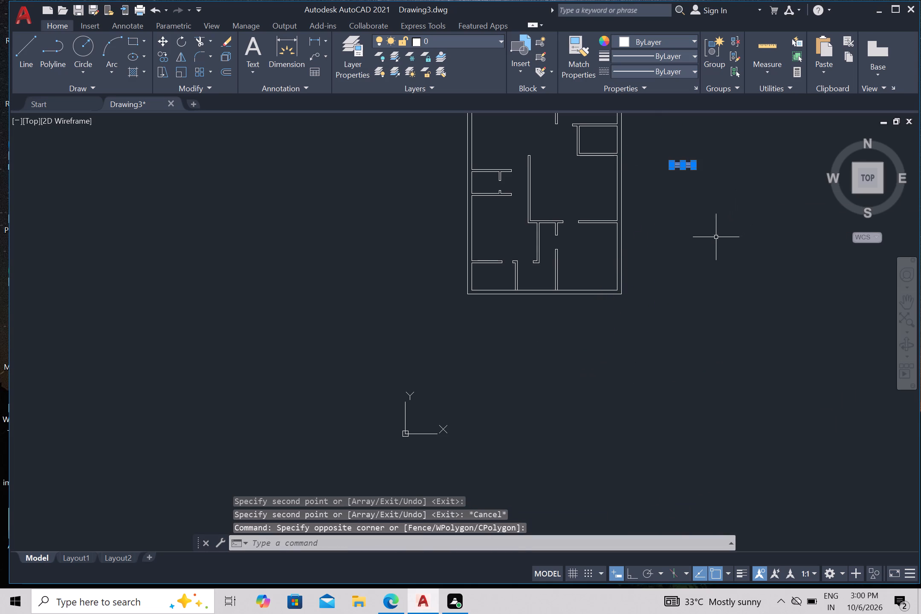
pyautogui.press('r')
pyautogui.press('o')
pyautogui.press('Return')
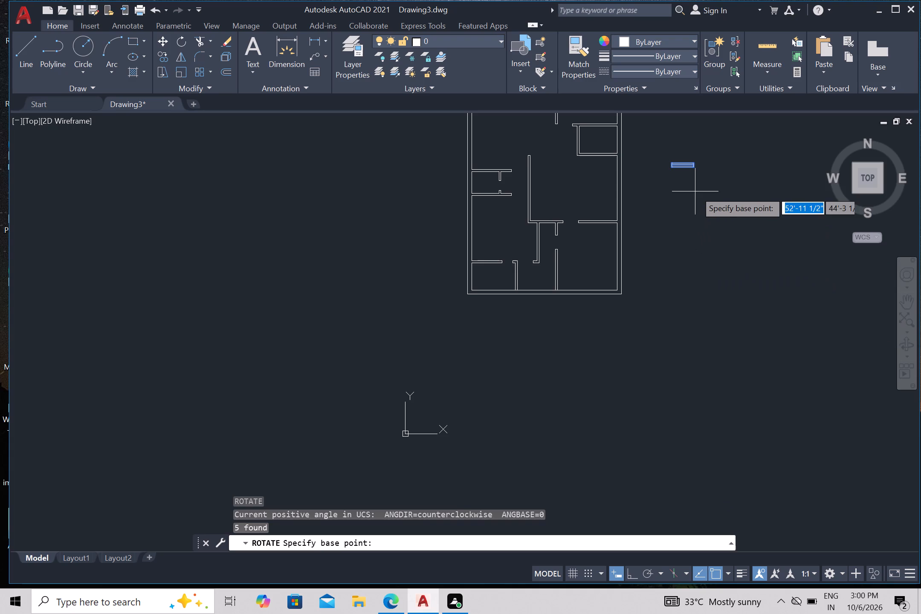
pyautogui.moveTo(697, 169); pyautogui.dragTo(702, 190)
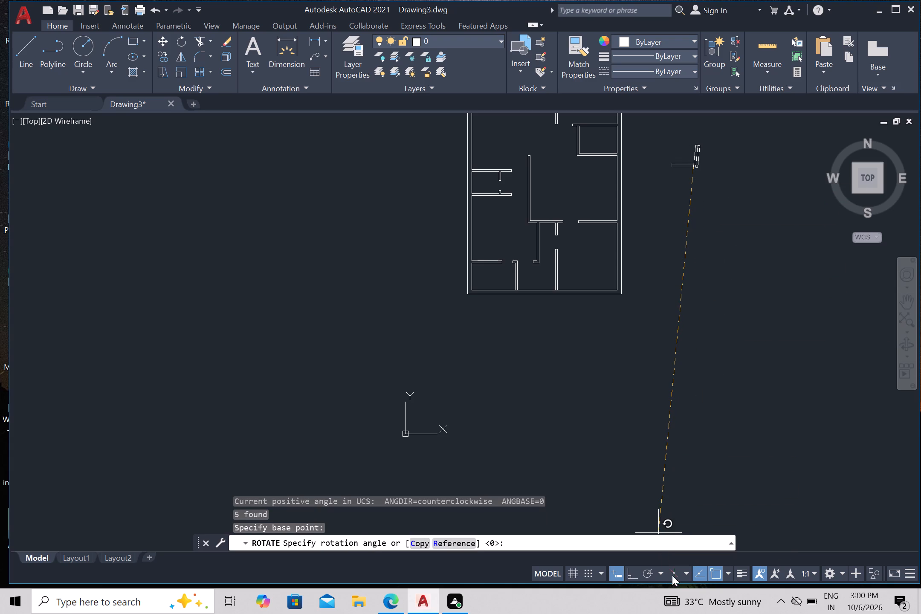
pyautogui.click(632, 573)
pyautogui.click(663, 389)
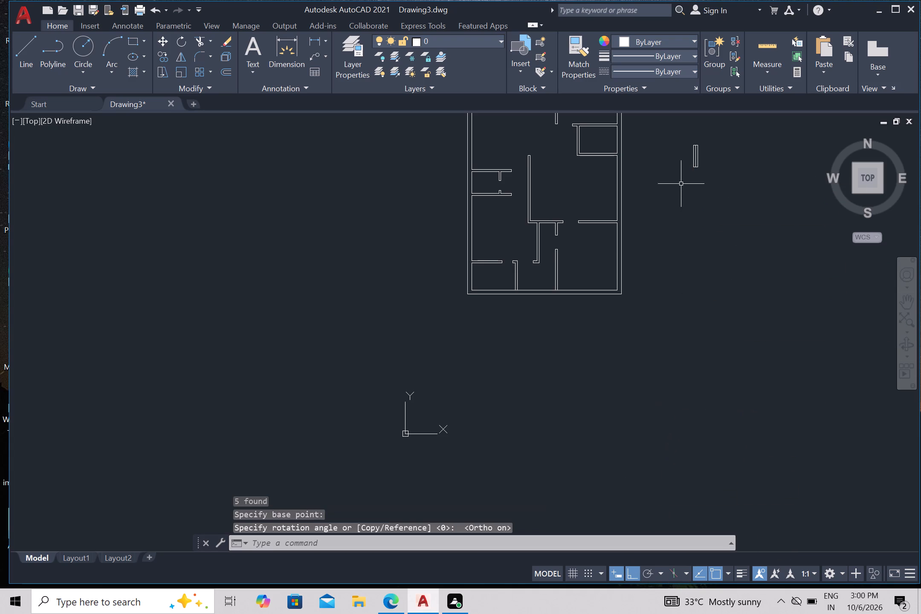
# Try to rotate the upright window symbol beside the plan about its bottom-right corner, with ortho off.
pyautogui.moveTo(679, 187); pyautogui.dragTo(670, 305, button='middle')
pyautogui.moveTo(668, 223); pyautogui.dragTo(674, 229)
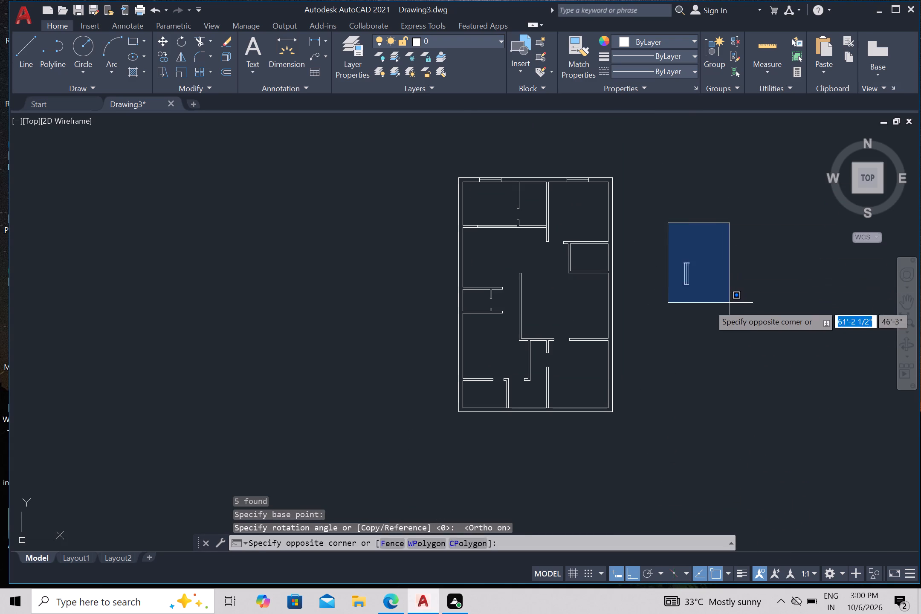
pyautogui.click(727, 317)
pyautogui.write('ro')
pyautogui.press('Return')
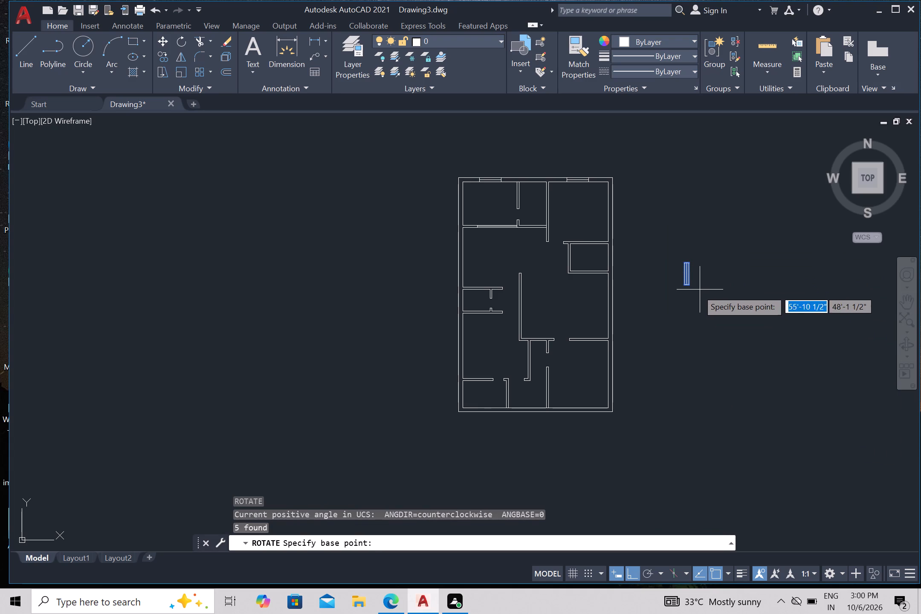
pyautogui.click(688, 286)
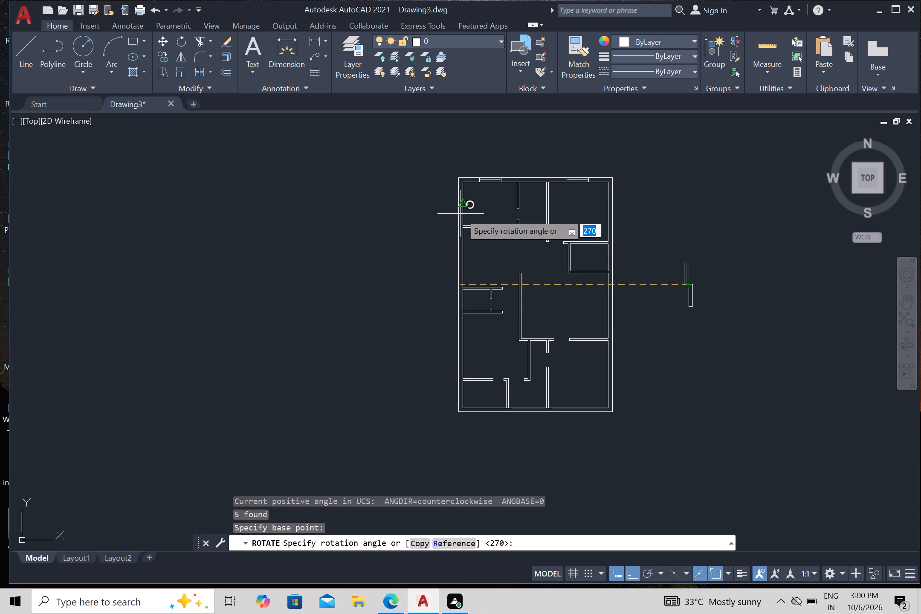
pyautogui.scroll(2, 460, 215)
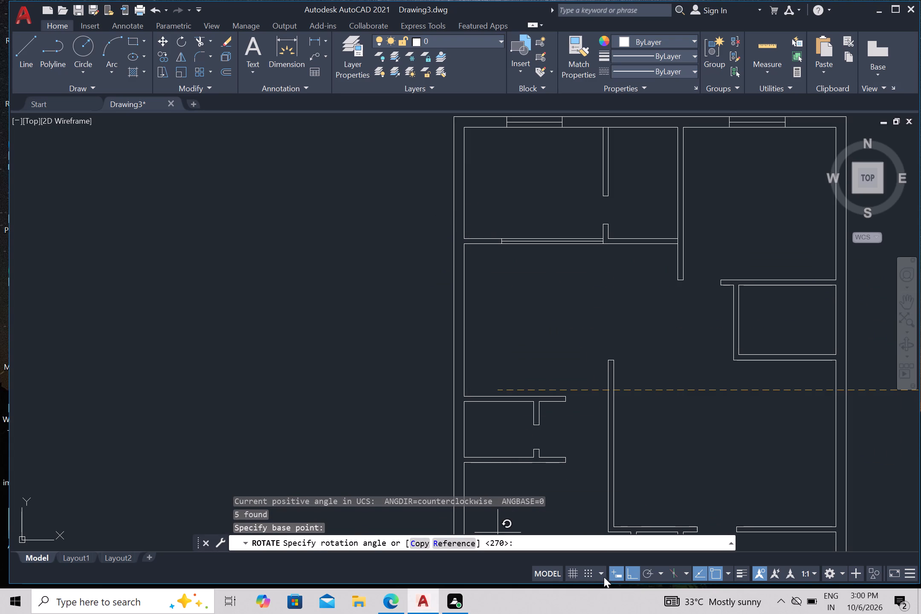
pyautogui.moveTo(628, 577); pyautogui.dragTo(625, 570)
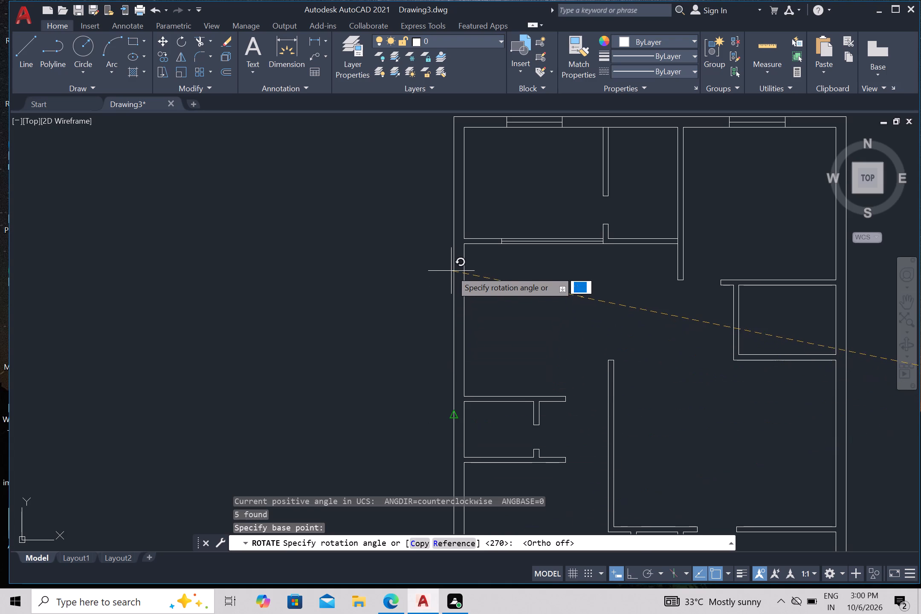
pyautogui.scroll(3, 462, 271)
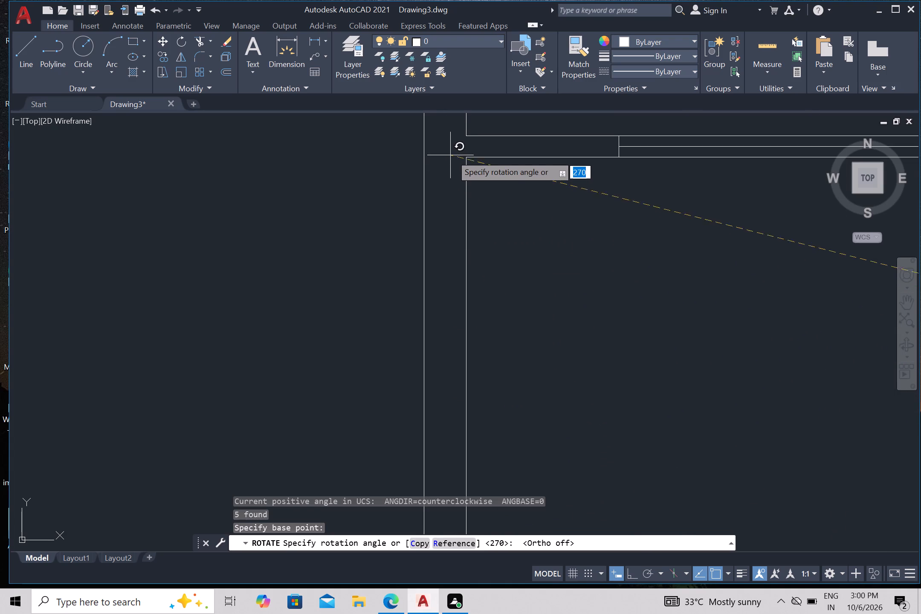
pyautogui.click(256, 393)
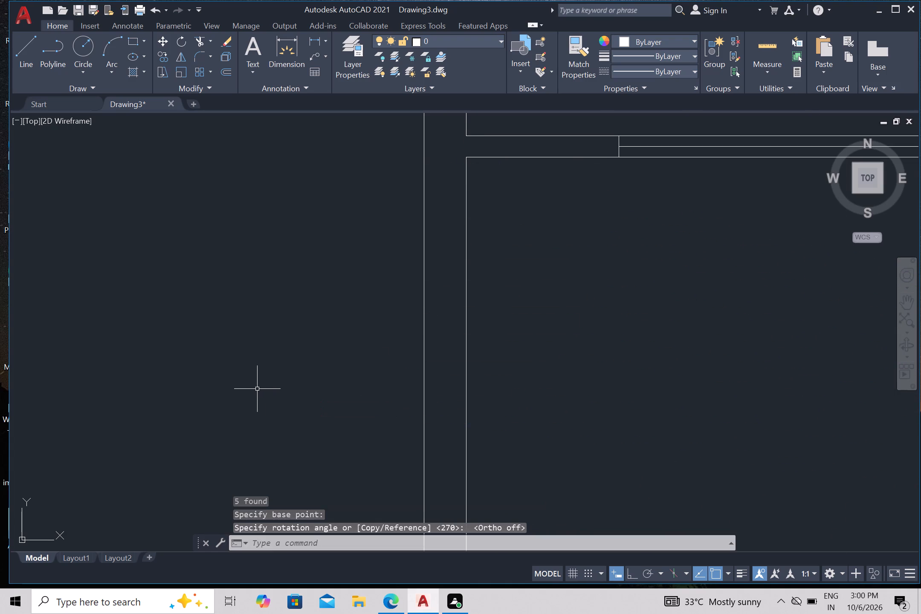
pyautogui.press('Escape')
# Turn ortho on and delete the tilted window symbol beside the plan.
pyautogui.scroll(-2, 271, 400)
pyautogui.scroll(-2, 301, 431)
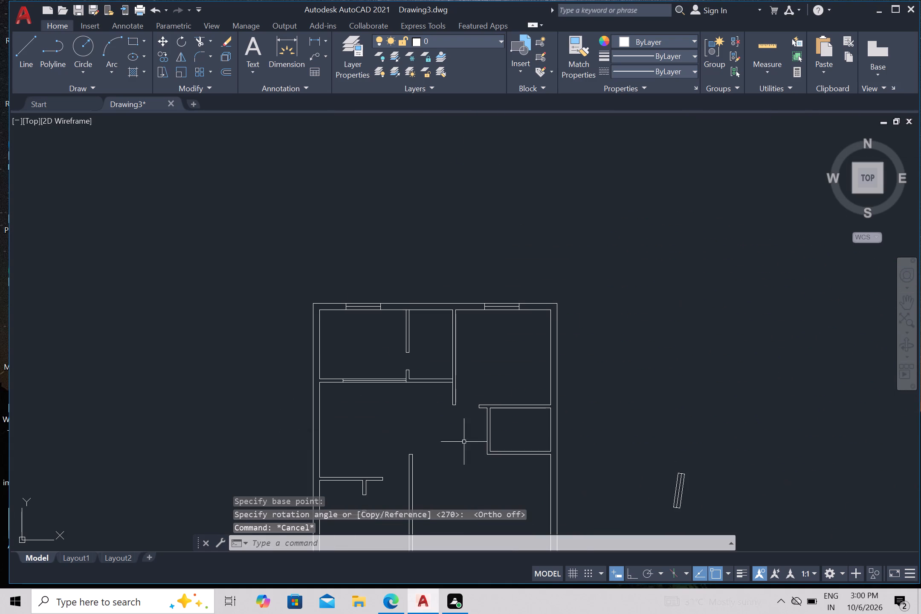
pyautogui.moveTo(647, 460); pyautogui.dragTo(555, 299, button='middle')
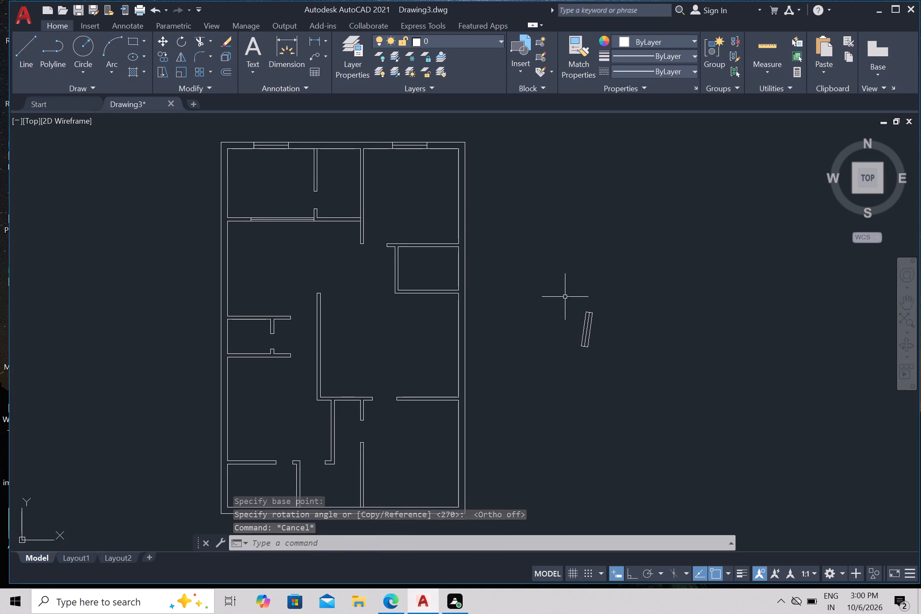
pyautogui.moveTo(565, 296); pyautogui.dragTo(575, 295)
pyautogui.click(631, 379)
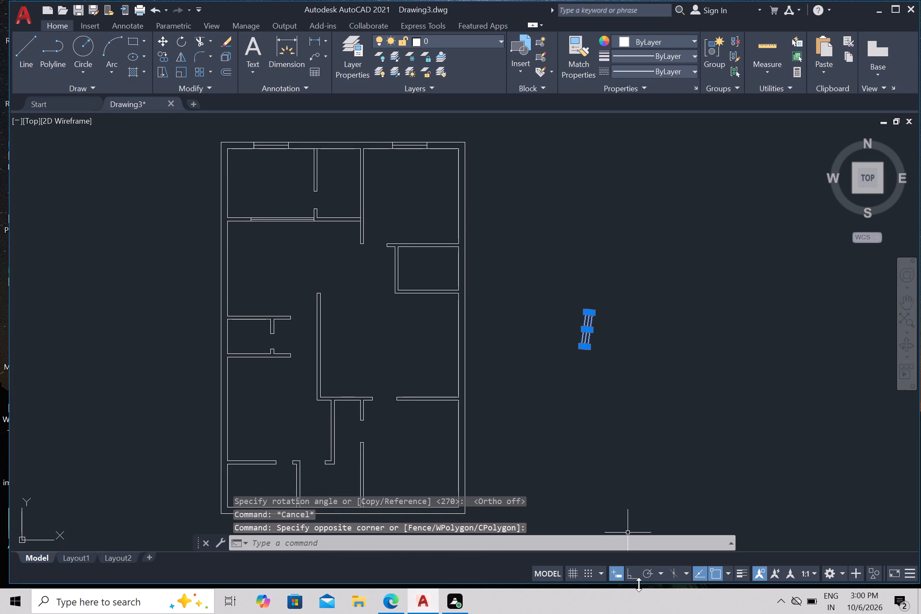
pyautogui.click(628, 573)
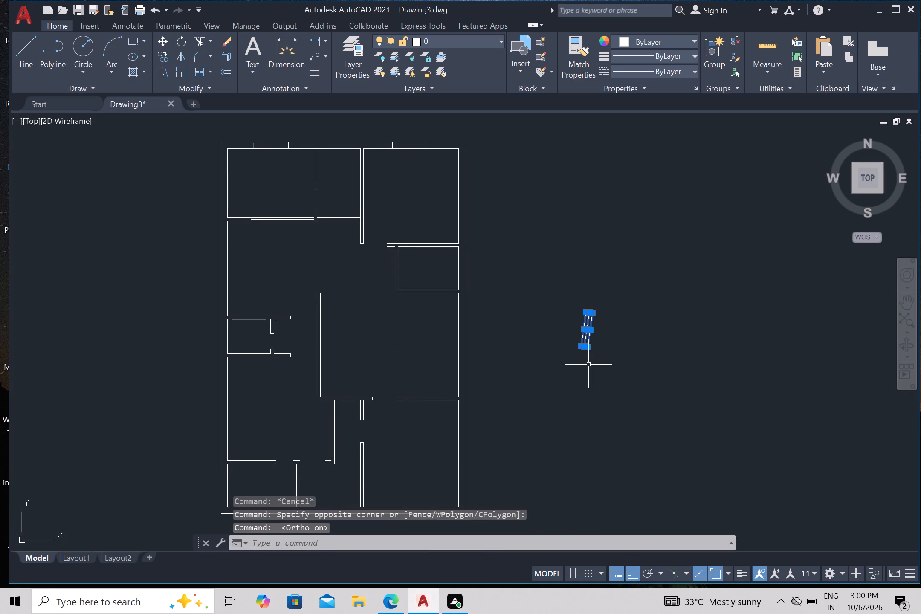
pyautogui.click(590, 351)
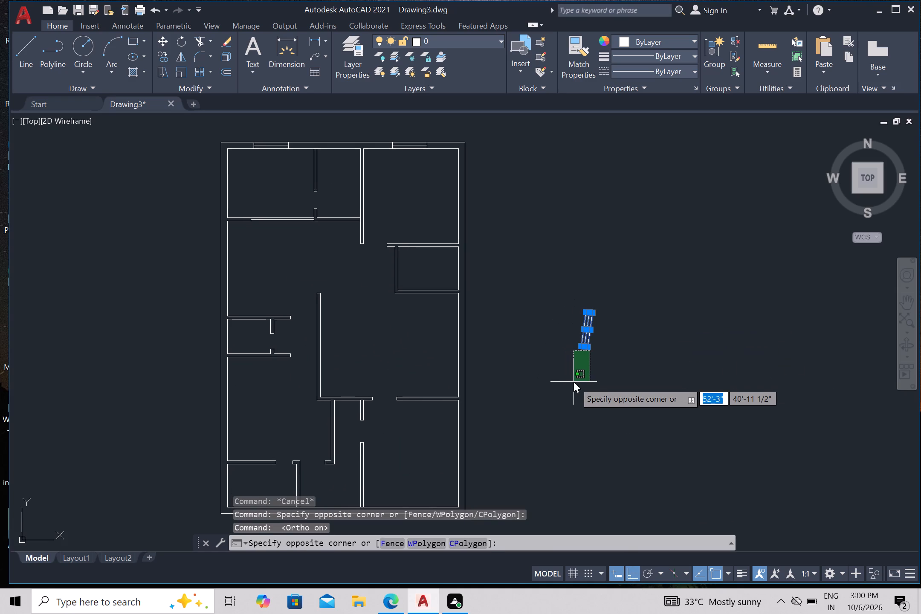
pyautogui.press('Delete')
pyautogui.press('Escape')
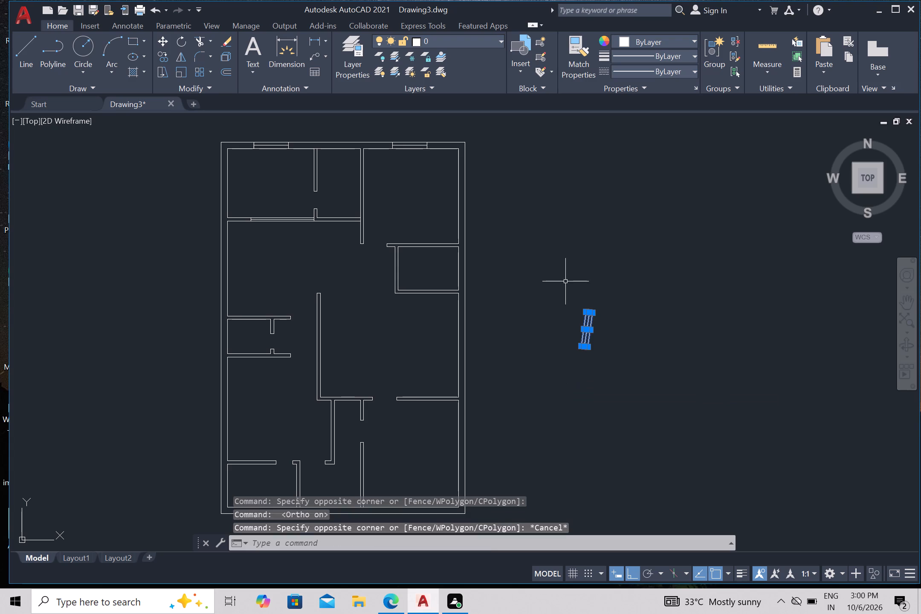
pyautogui.press('Delete')
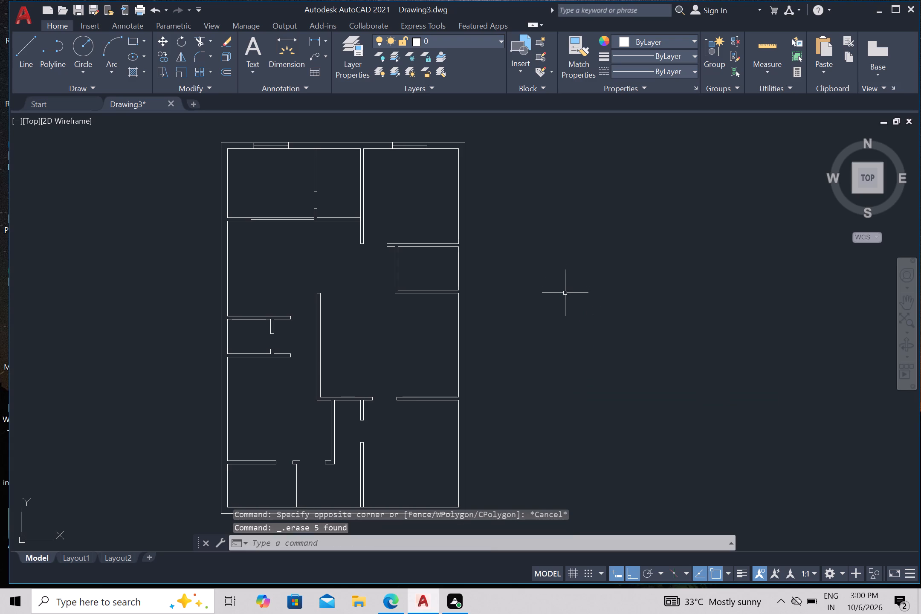
# Draw a closed upright rectangle of lines, 9" wide and 4' high, in the empty space beside the plan's right outer wall.
pyautogui.press('l')
pyautogui.press('Return')
pyautogui.click(555, 294)
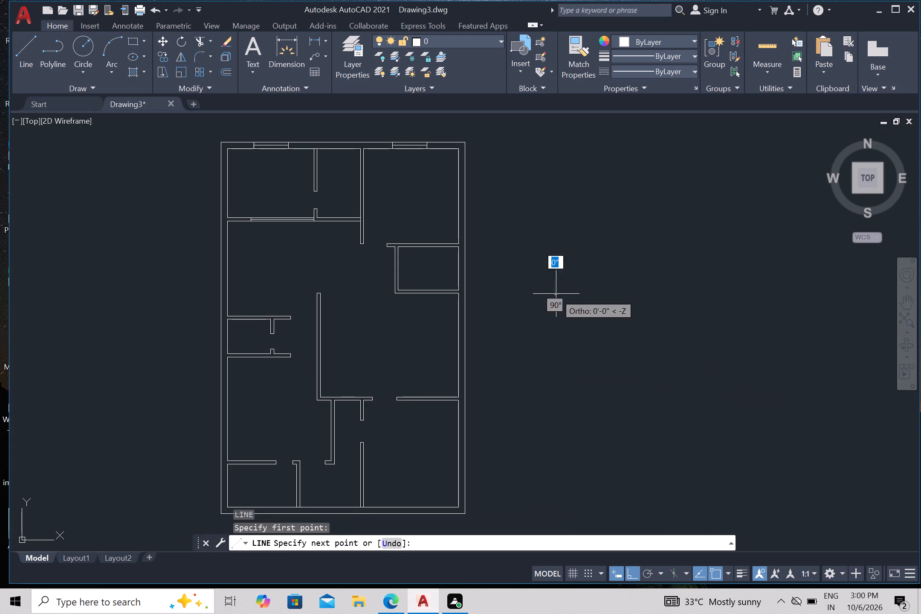
pyautogui.write('9"')
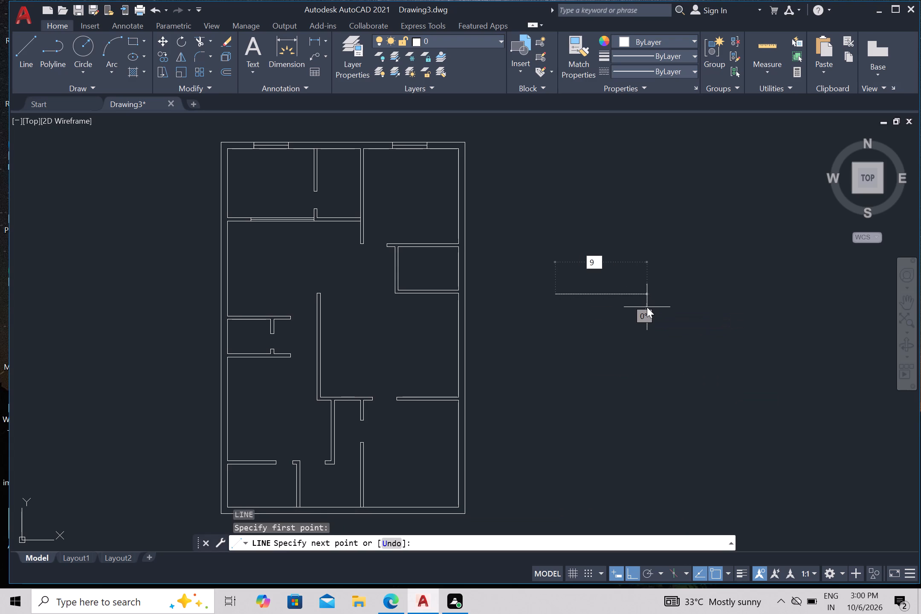
pyautogui.press('Return')
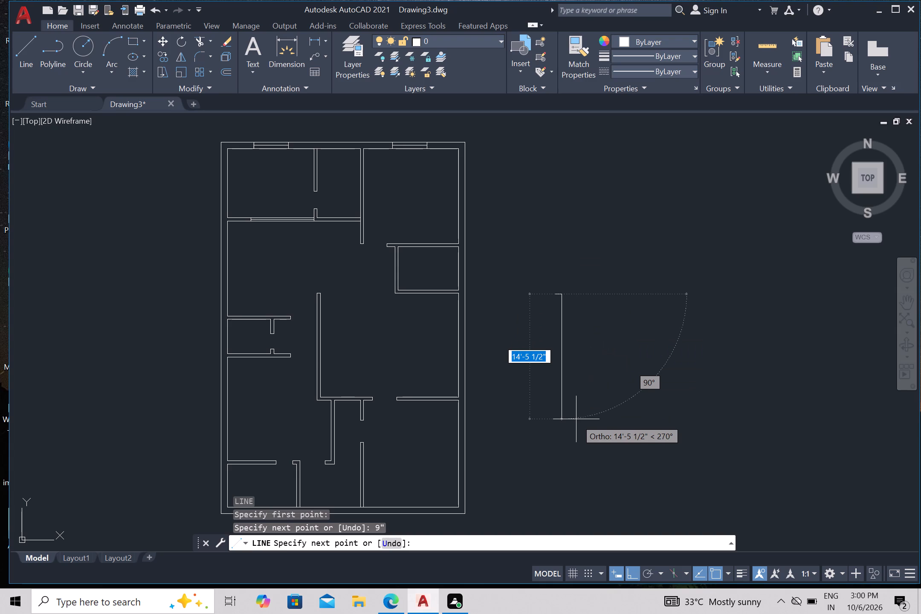
pyautogui.write("4'")
pyautogui.press('Return')
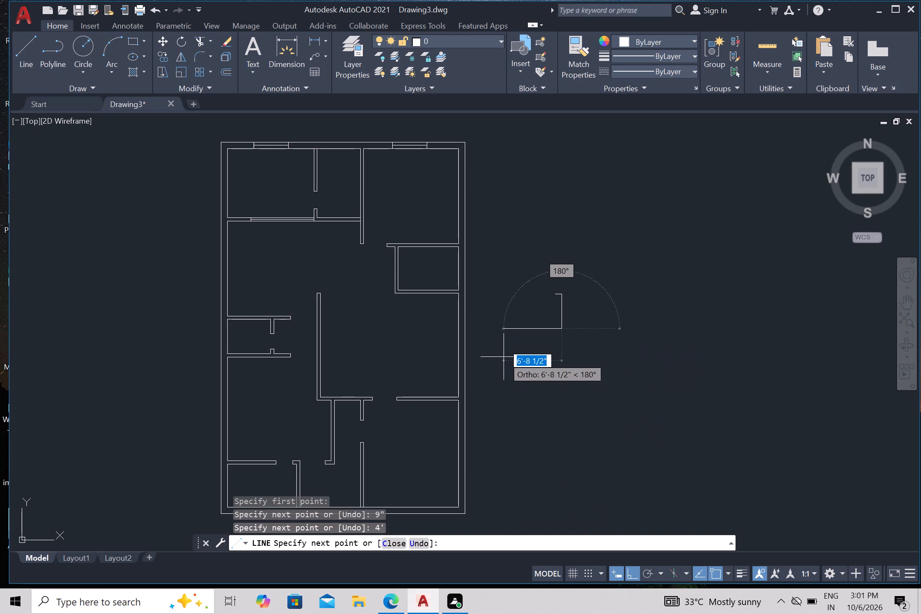
pyautogui.press('9')
pyautogui.hotkey('shift', '"')
pyautogui.press('Return')
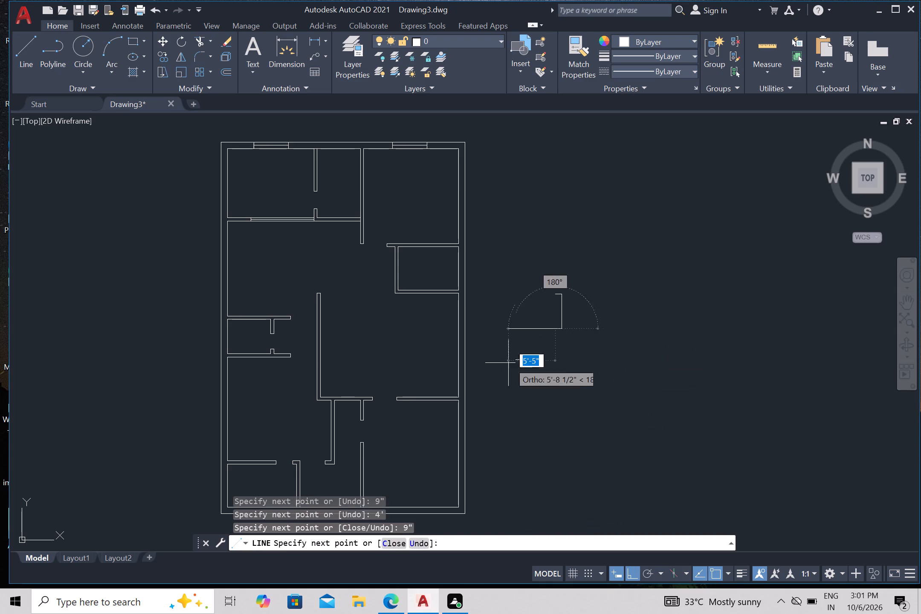
pyautogui.press('c')
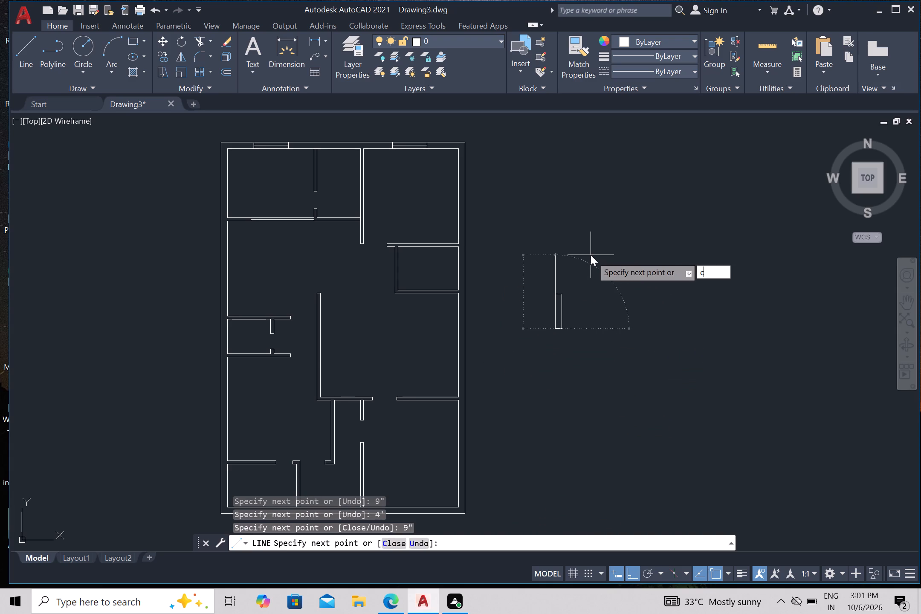
pyautogui.press('Return')
pyautogui.press('Escape')
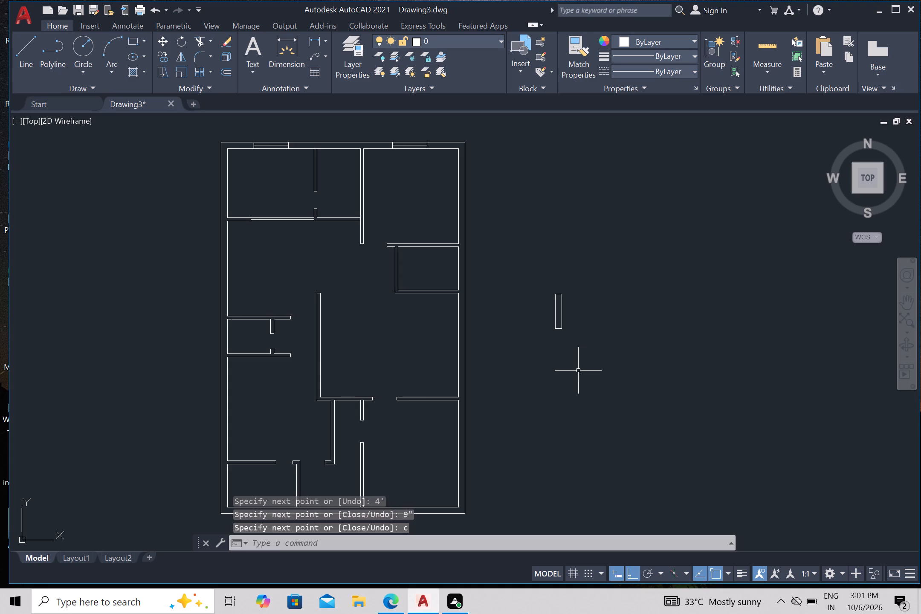
# Draw a vertical centre line between the midpoints of the upright rectangle's short sides to complete the vertical window symbol.
pyautogui.press('l')
pyautogui.press('Return')
pyautogui.scroll(2, 560, 341)
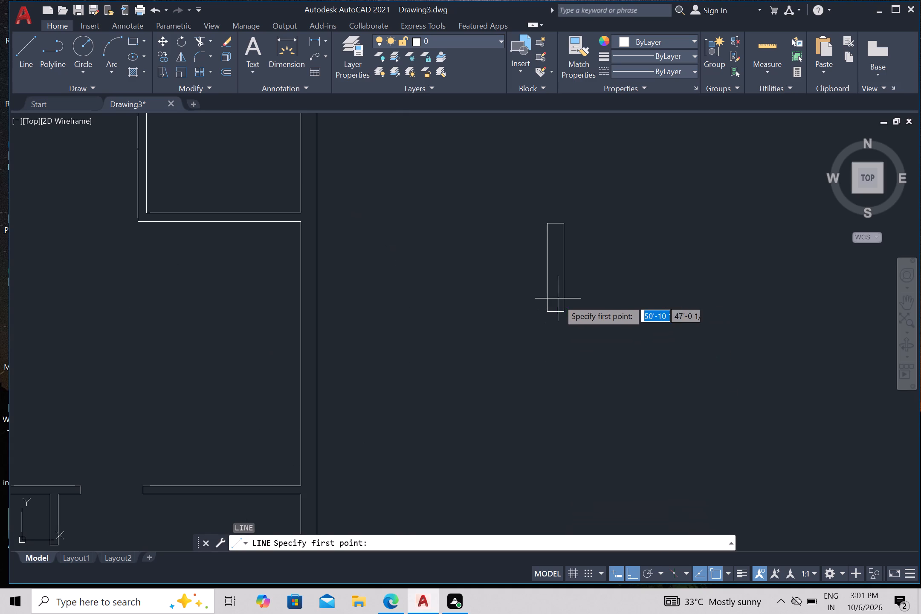
pyautogui.click(555, 310)
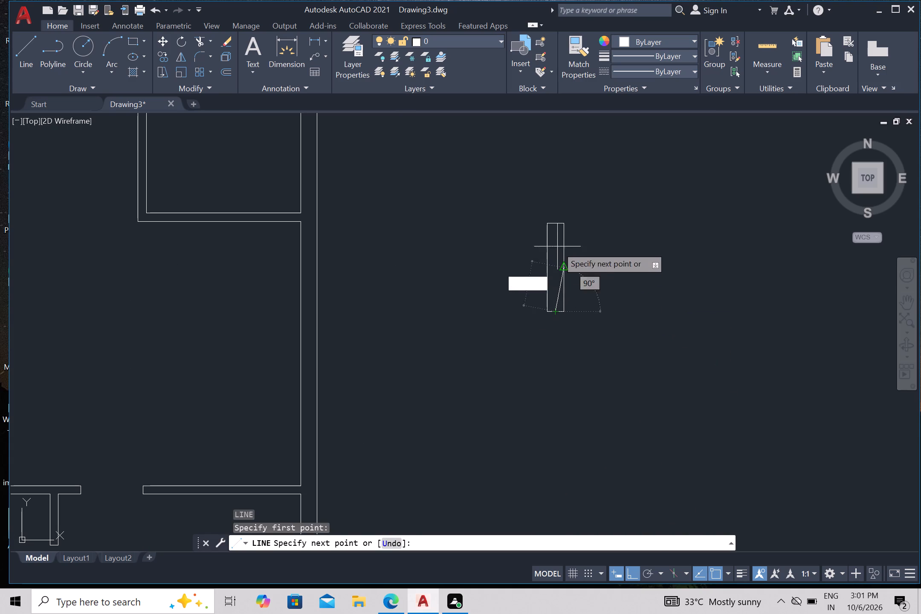
pyautogui.click(555, 225)
pyautogui.press('Escape')
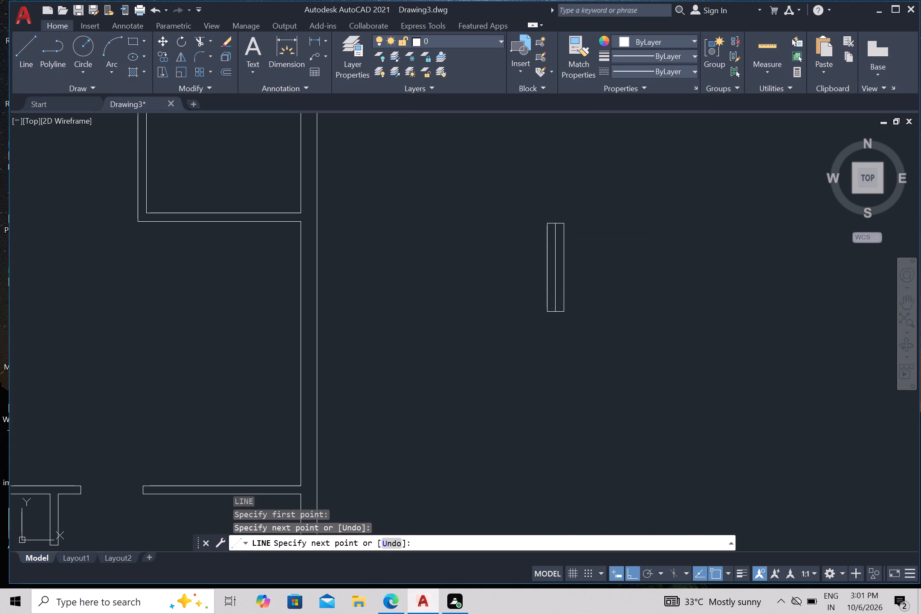
# Copy the vertical window symbol by its bottom-right corner into the left outer wall, below the top-left room, with ortho off.
pyautogui.scroll(-3, 569, 223)
pyautogui.moveTo(574, 356); pyautogui.dragTo(602, 423, button='middle')
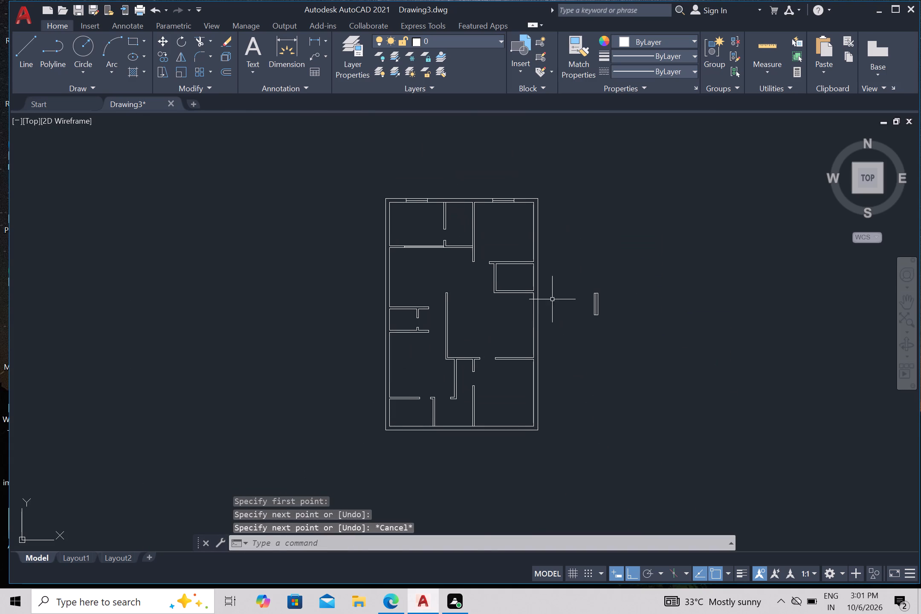
pyautogui.moveTo(566, 271); pyautogui.dragTo(582, 276)
pyautogui.click(632, 348)
pyautogui.press('c')
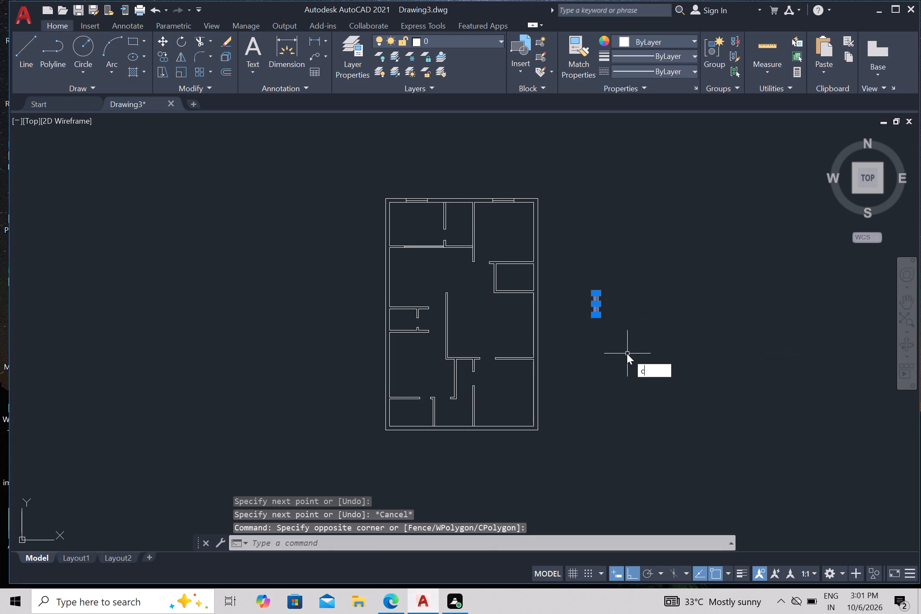
pyautogui.press('o')
pyautogui.press('Return')
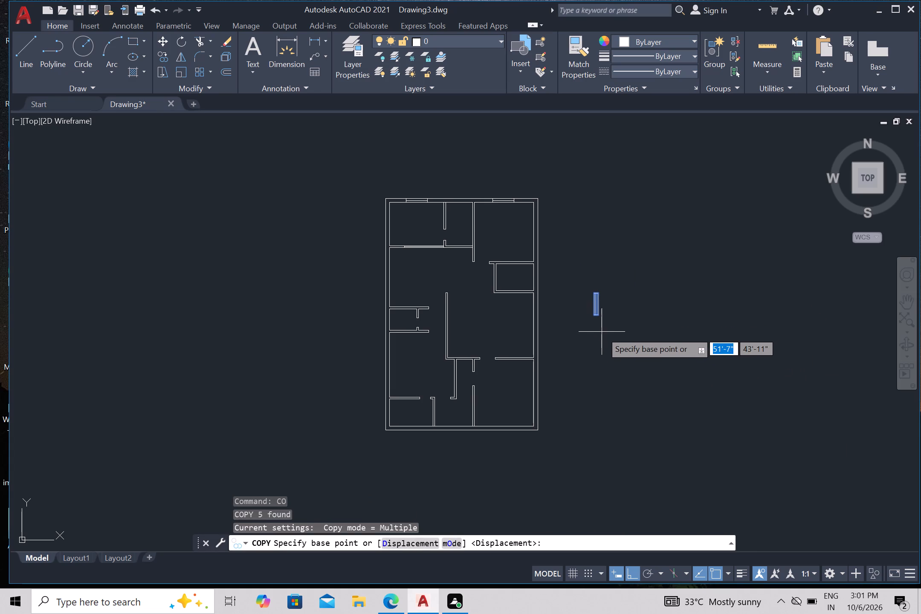
pyautogui.click(596, 317)
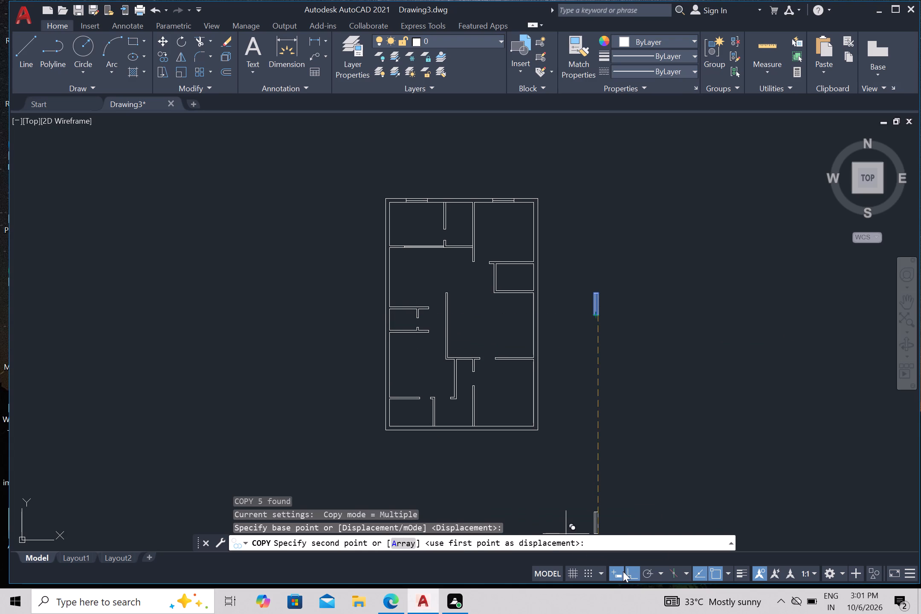
pyautogui.moveTo(631, 574); pyautogui.dragTo(631, 569)
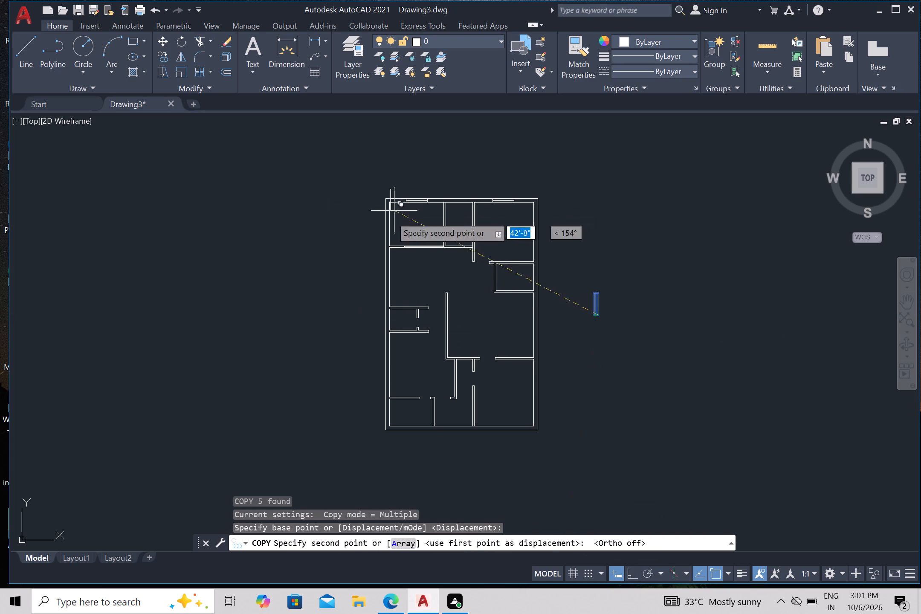
pyautogui.scroll(2, 391, 247)
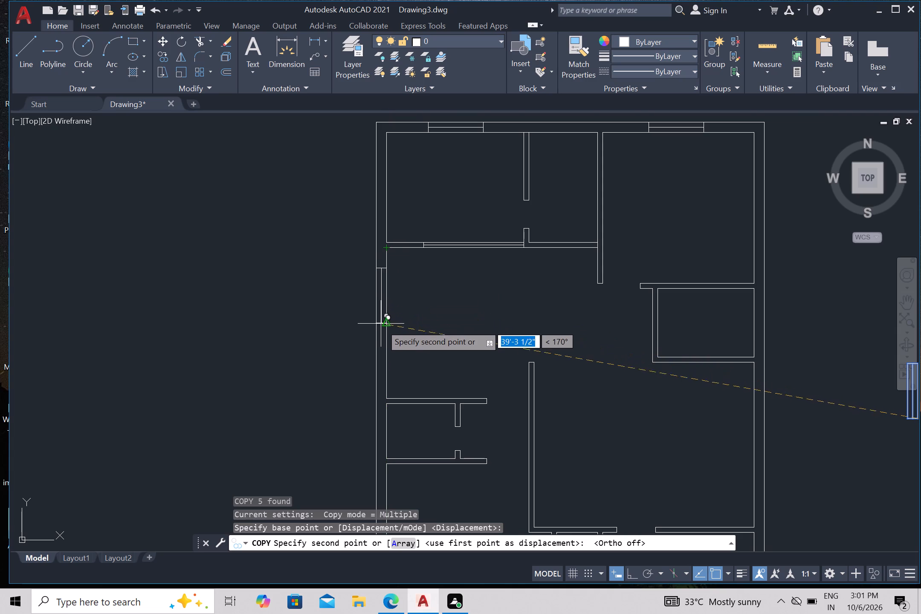
pyautogui.click(383, 347)
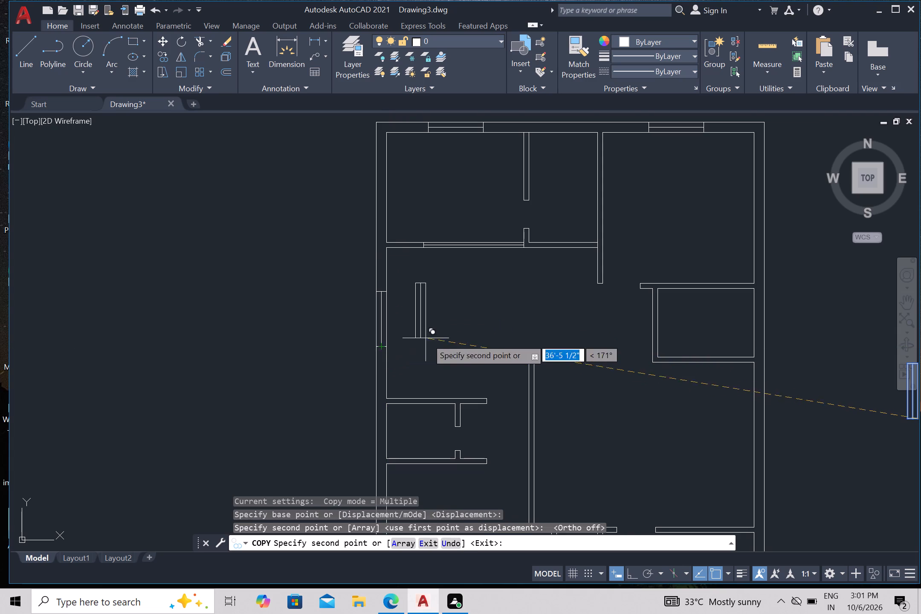
# Place another copy in the left outer wall of the lower-left room, its bottom-right corner about 5'-5" below the room's top-left inner corner.
pyautogui.scroll(-1, 473, 374)
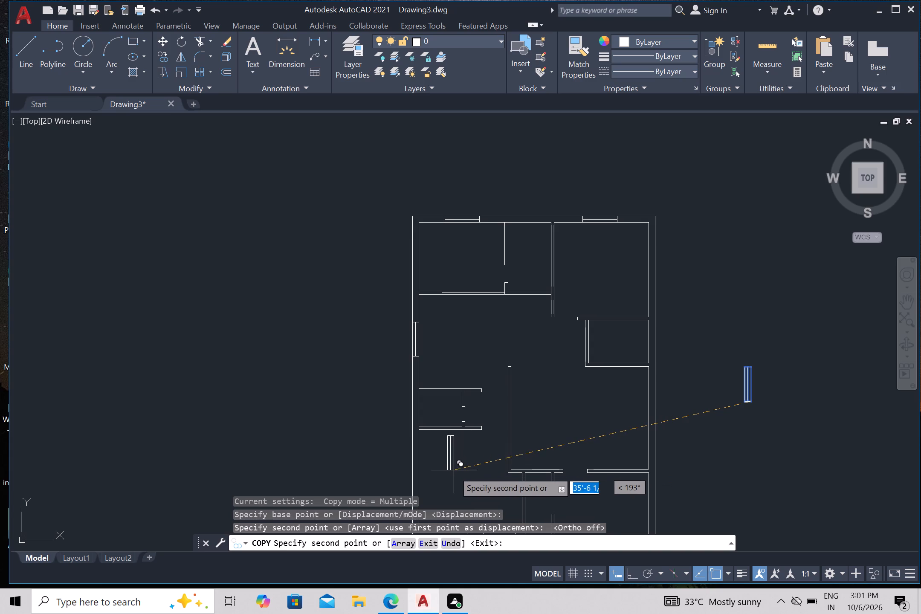
pyautogui.moveTo(448, 475); pyautogui.dragTo(472, 297, button='middle')
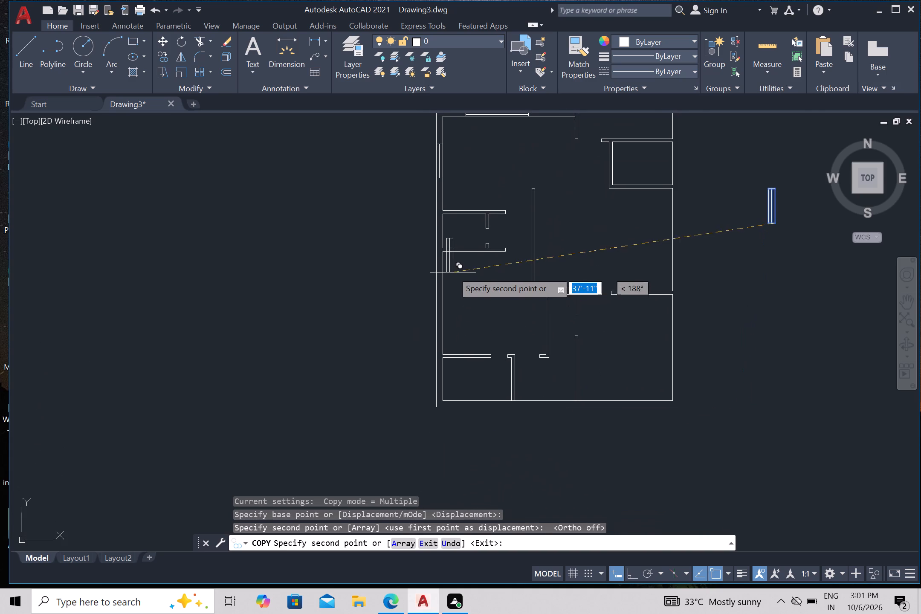
pyautogui.scroll(2, 452, 271)
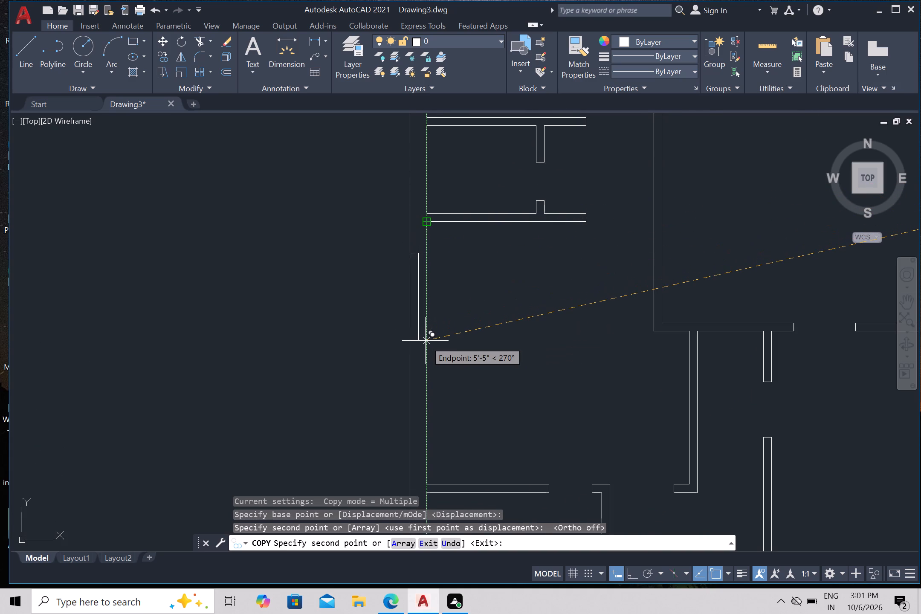
pyautogui.click(425, 341)
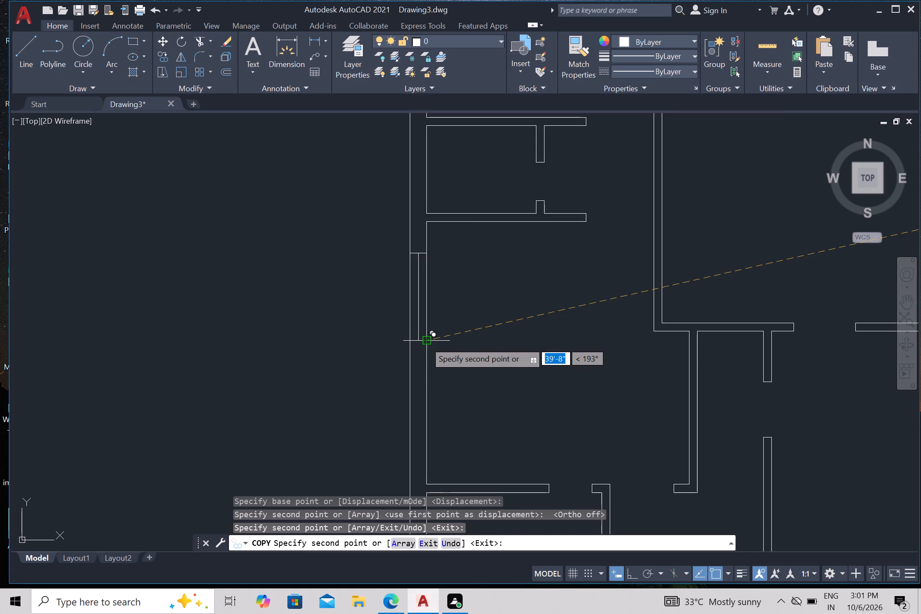
# Place another copy of the vertical window symbol in the right outer wall of the lower-right room, above the plan's bottom-right corner.
pyautogui.scroll(-2, 450, 384)
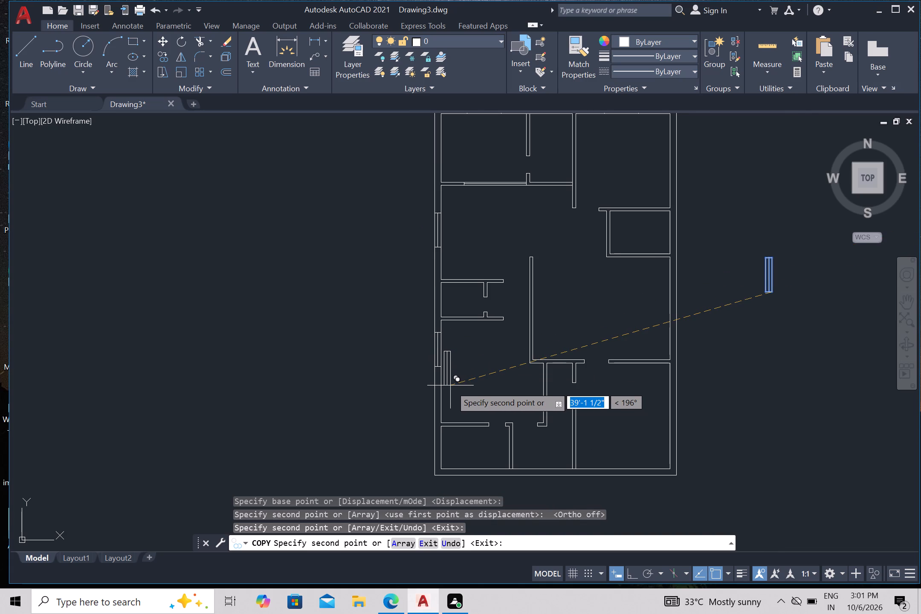
pyautogui.scroll(2, 673, 463)
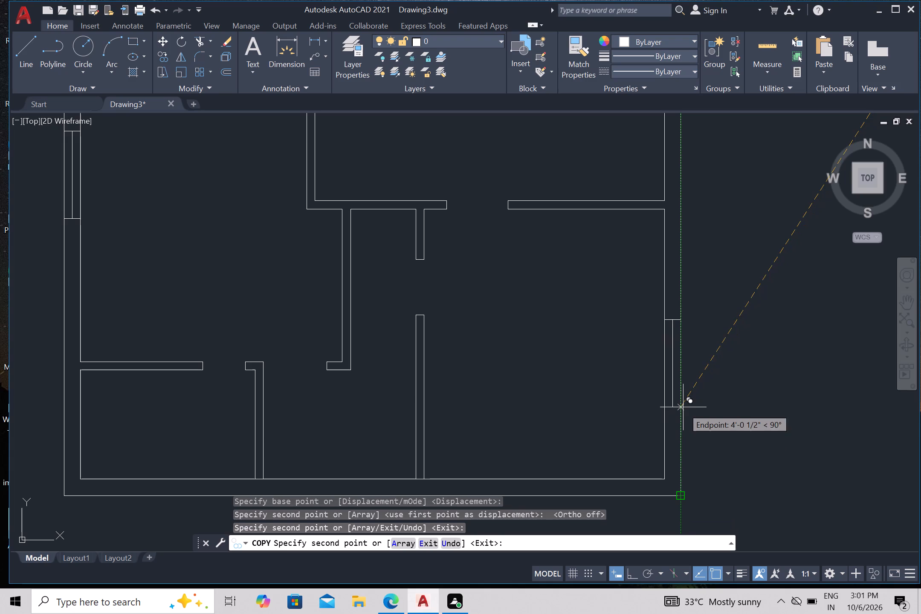
pyautogui.click(684, 383)
# Place a copy in the right outer wall of the top-right room, its bottom-right corner about 10' below the plan's outer top-right corner.
pyautogui.moveTo(649, 378); pyautogui.dragTo(649, 387, button='middle')
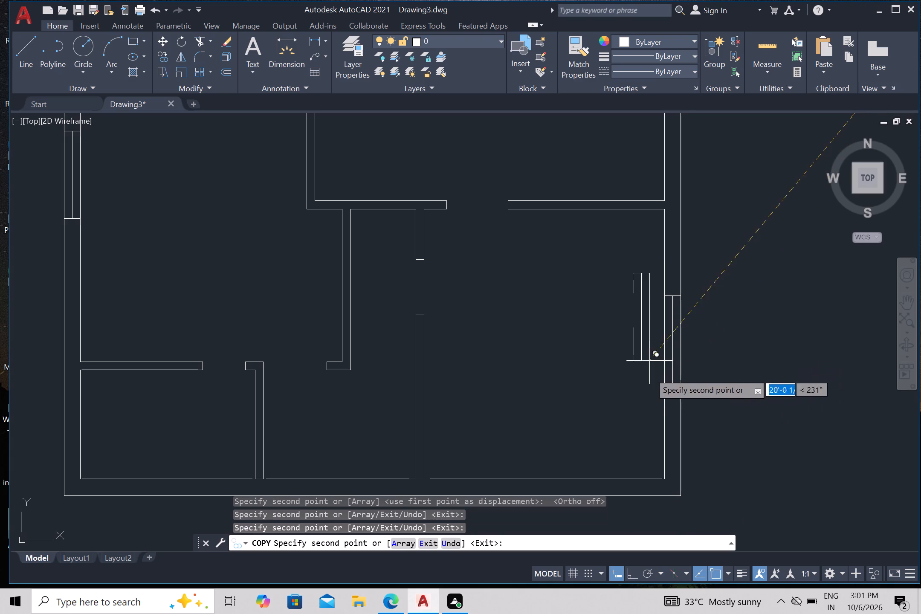
pyautogui.moveTo(649, 387); pyautogui.dragTo(589, 613, button='middle')
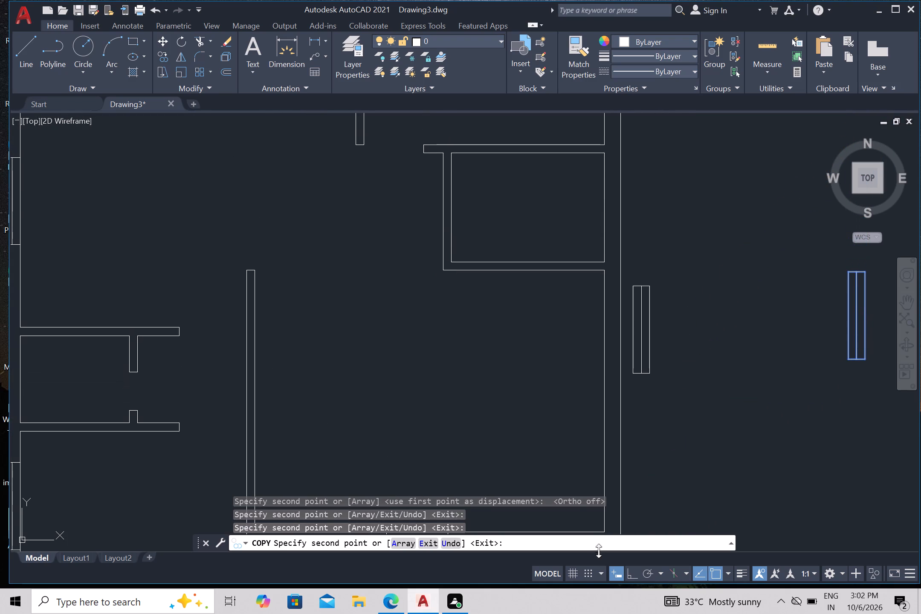
pyautogui.moveTo(617, 469); pyautogui.dragTo(628, 310, button='middle')
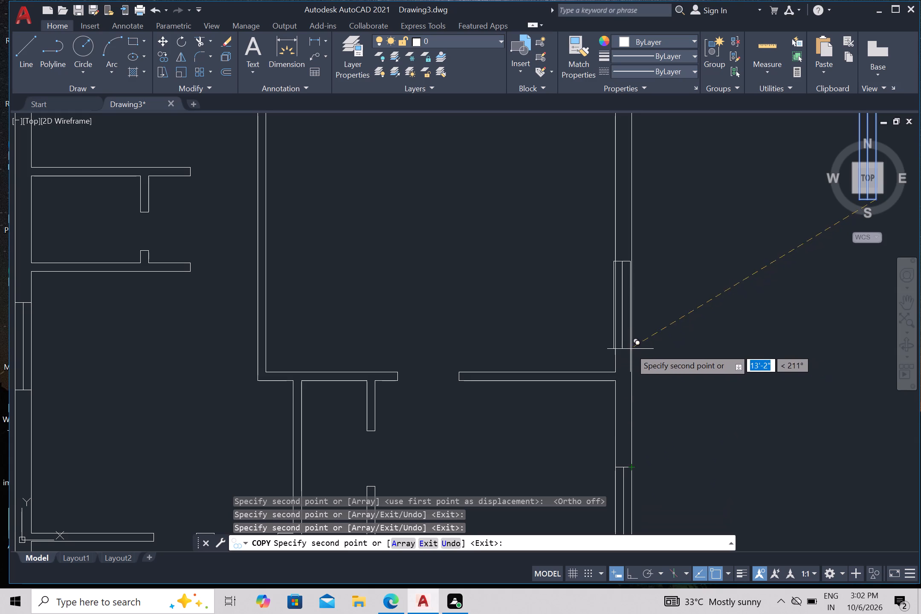
pyautogui.moveTo(632, 342); pyautogui.dragTo(655, 502, button='middle')
pyautogui.scroll(-1, 640, 475)
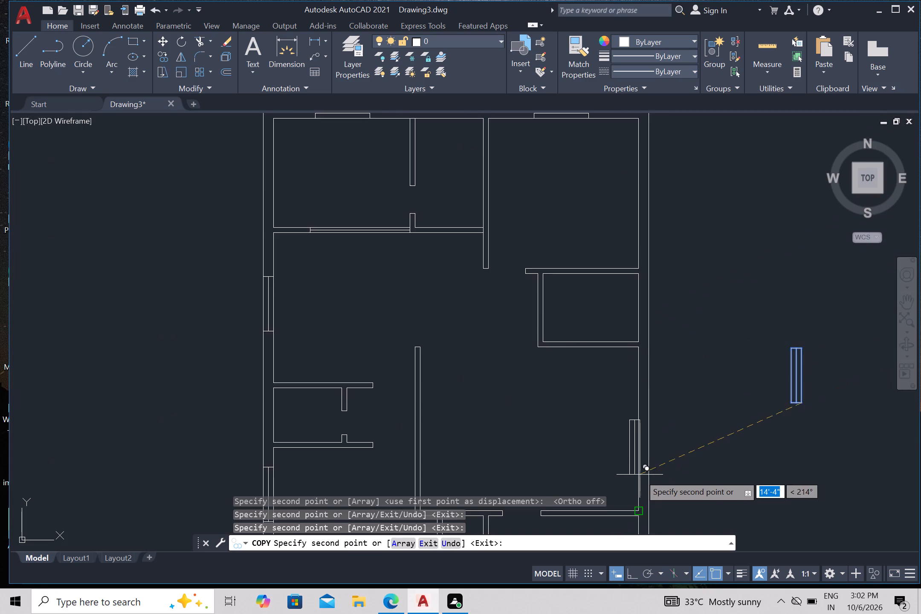
pyautogui.scroll(-1, 640, 475)
pyautogui.scroll(3, 643, 282)
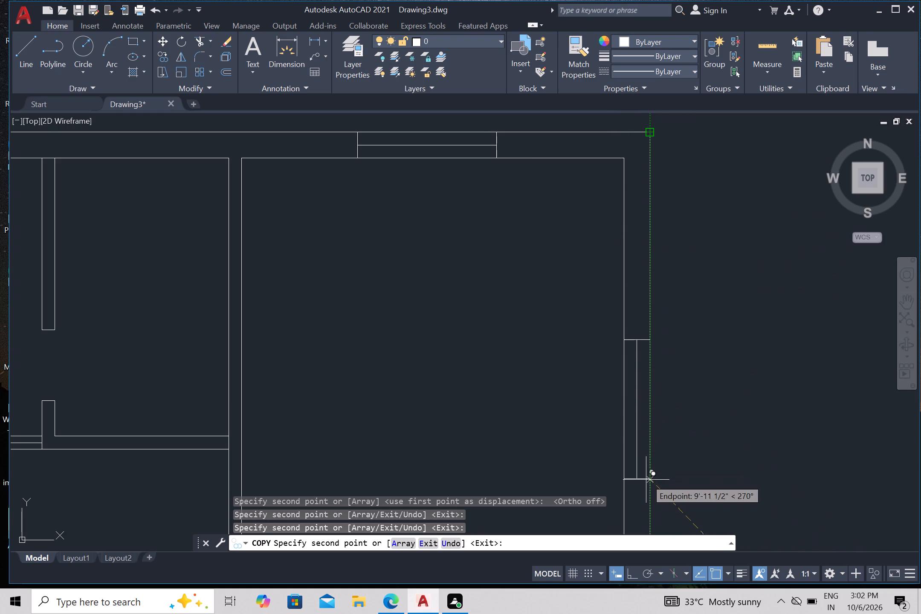
pyautogui.click(643, 492)
# Place a last copy in the right outer wall just below the small closed room, about 1'-9 1/2" below the outer wall line's midpoint.
pyautogui.scroll(-1, 721, 425)
pyautogui.moveTo(721, 425); pyautogui.dragTo(649, 162, button='middle')
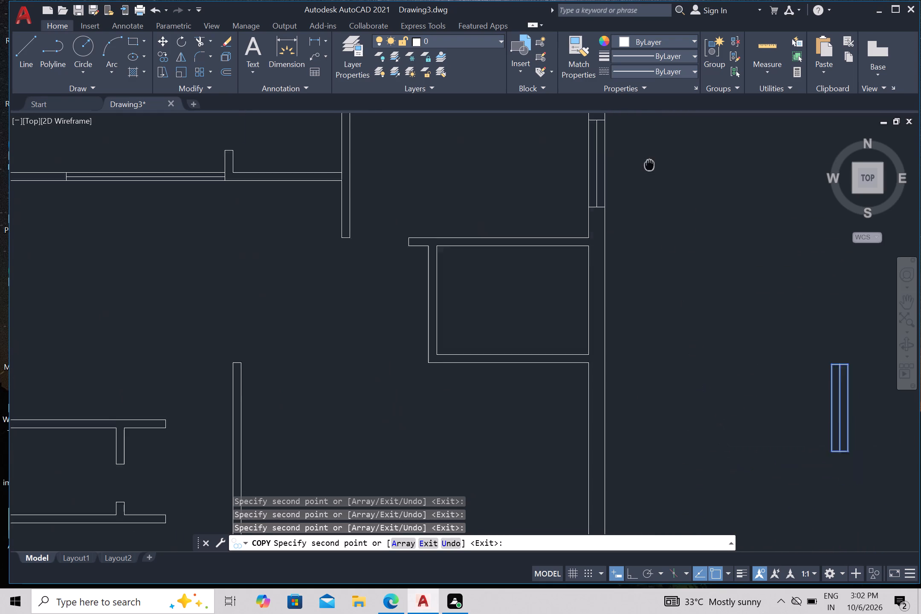
pyautogui.moveTo(649, 162); pyautogui.dragTo(648, 159, button='middle')
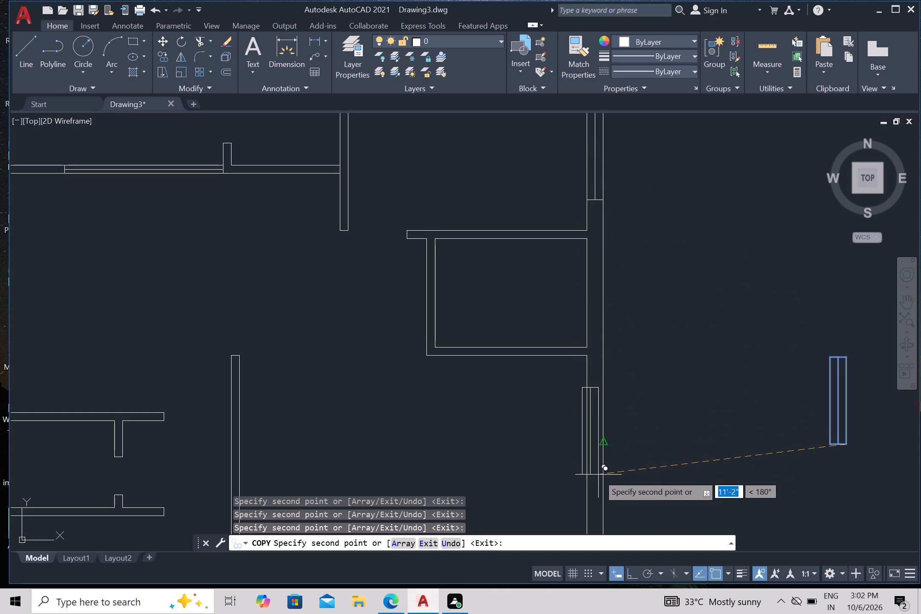
pyautogui.scroll(-1, 598, 473)
pyautogui.scroll(3, 602, 490)
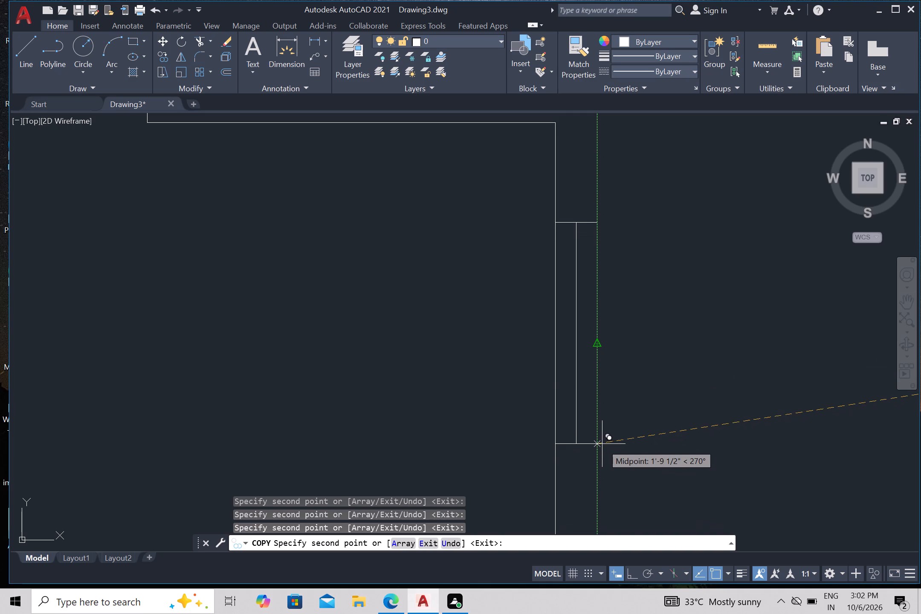
pyautogui.click(602, 443)
pyautogui.scroll(-1, 875, 437)
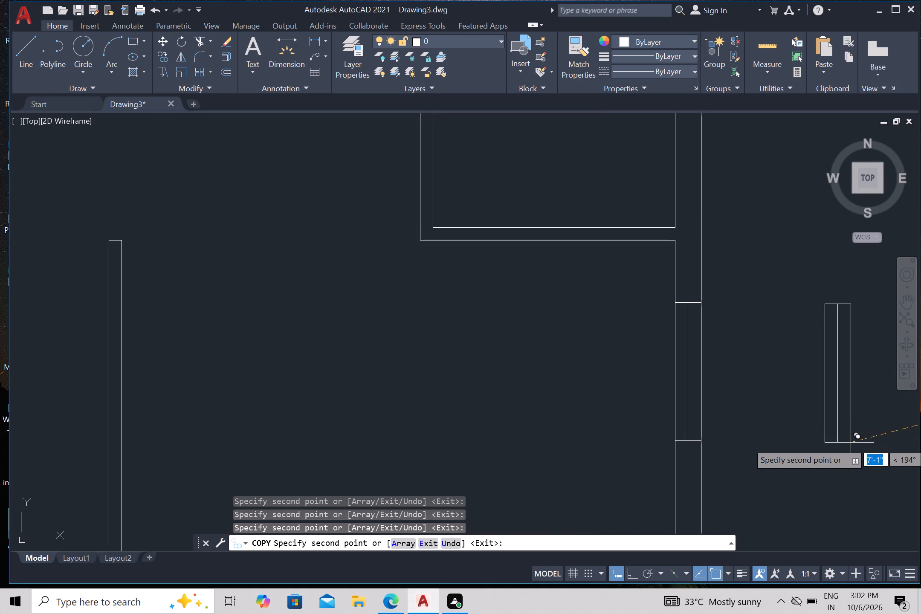
pyautogui.press('Escape')
# Draw a horizontal line from the midpoint of the spare window symbol's left side, across the symbol and past its right side.
pyautogui.scroll(-2, 849, 443)
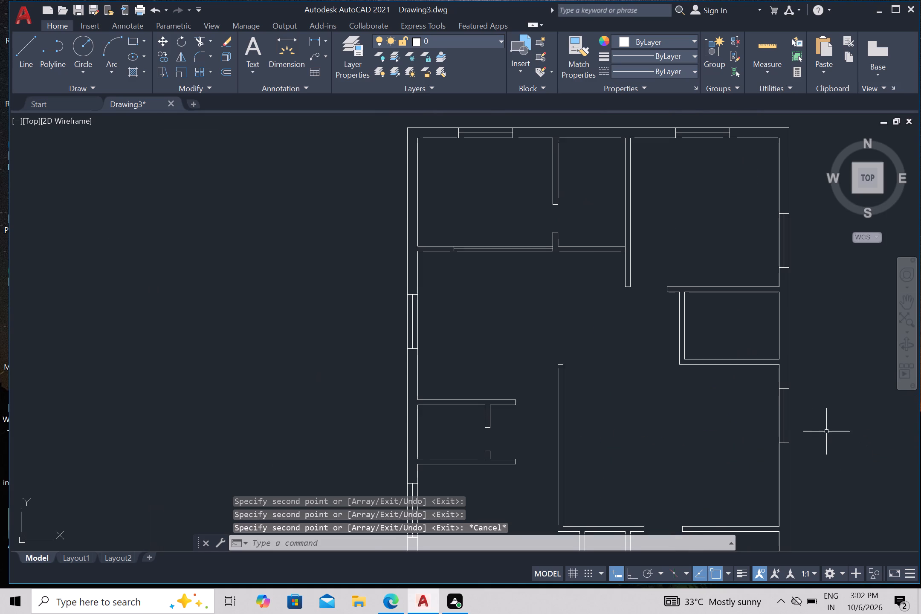
pyautogui.moveTo(812, 430); pyautogui.dragTo(581, 277, button='middle')
pyautogui.scroll(-1, 625, 245)
pyautogui.moveTo(611, 303); pyautogui.dragTo(624, 396, button='middle')
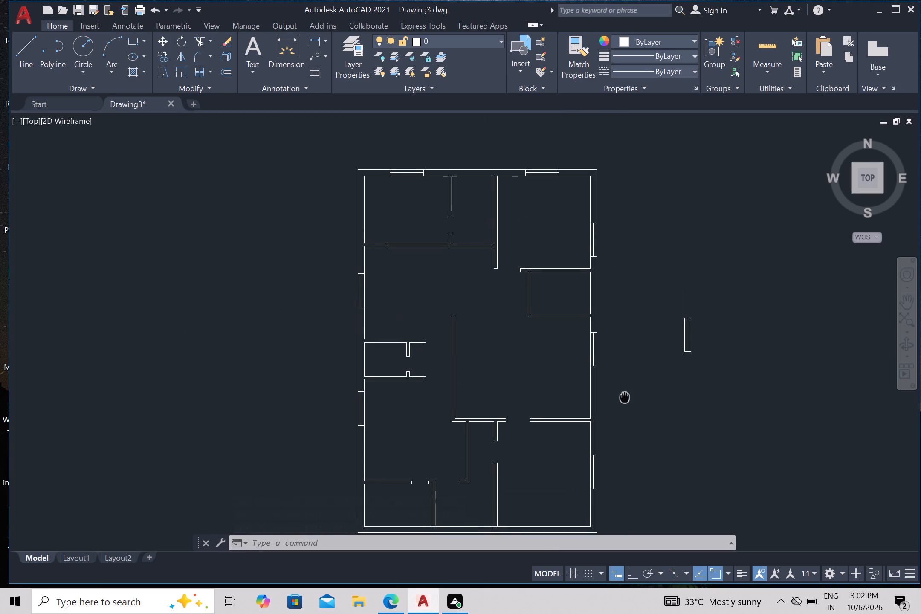
pyautogui.moveTo(624, 396); pyautogui.dragTo(619, 389, button='middle')
pyautogui.middleClick(619, 389)
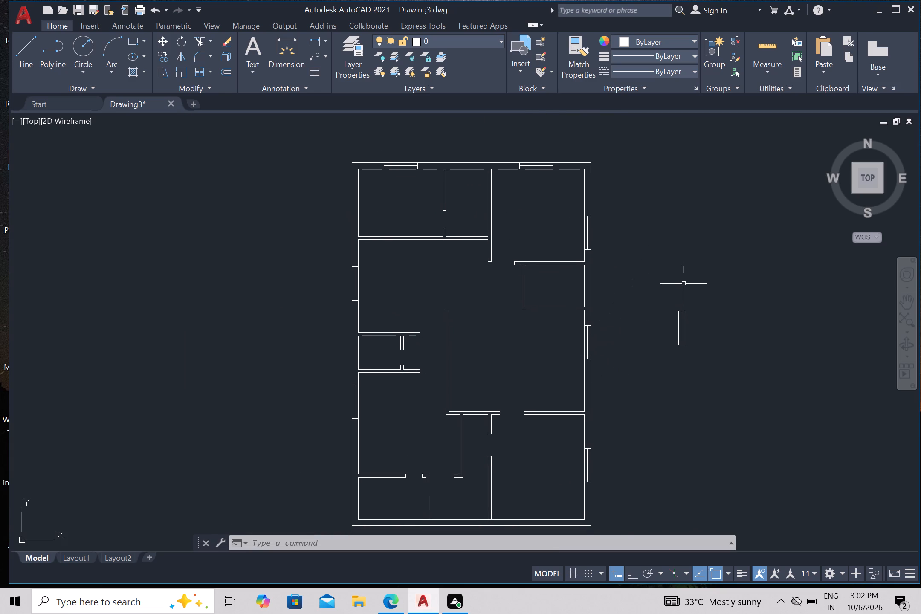
pyautogui.scroll(1, 643, 332)
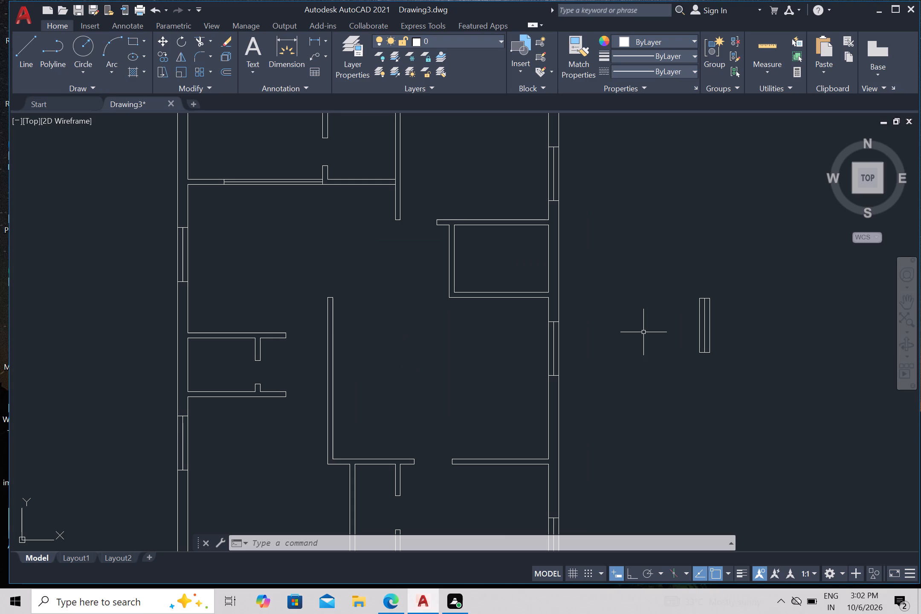
pyautogui.press('Escape')
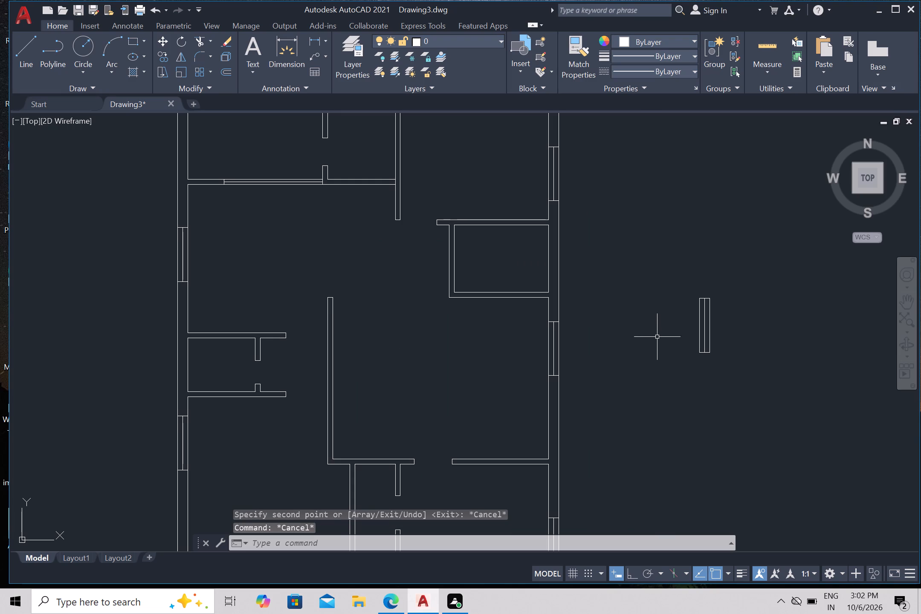
pyautogui.press('l')
pyautogui.press('Return')
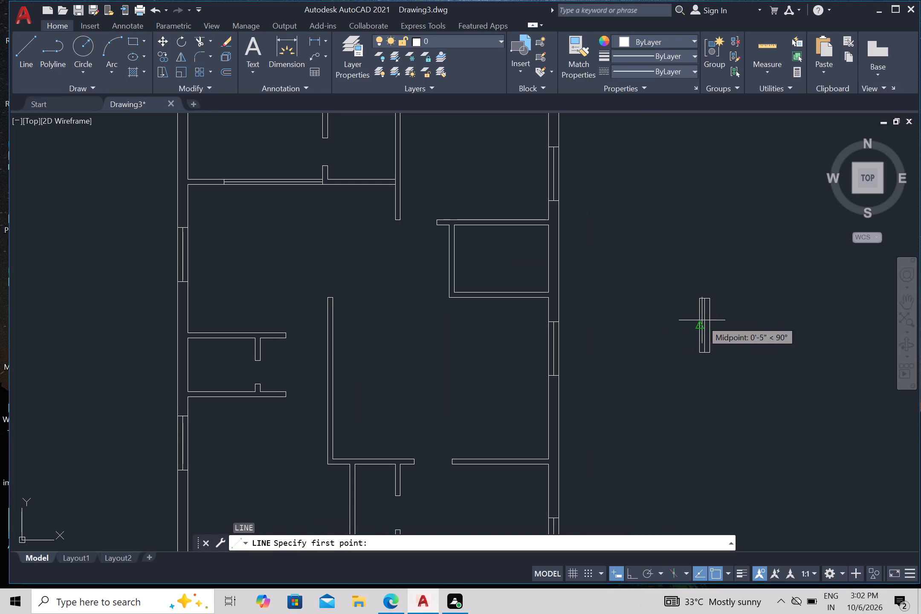
pyautogui.scroll(2, 702, 320)
pyautogui.moveTo(698, 329); pyautogui.dragTo(702, 330)
pyautogui.click(783, 327)
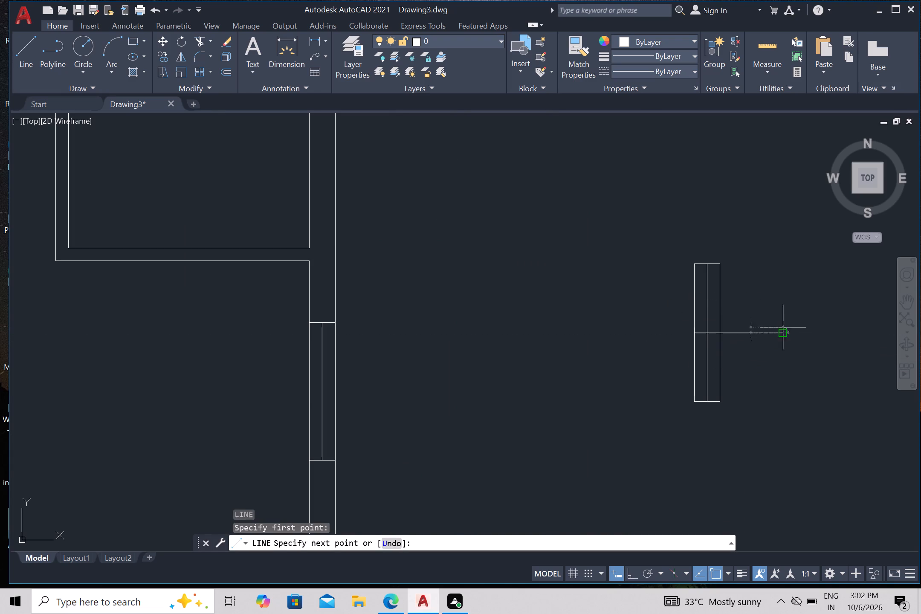
pyautogui.press('Escape')
# Trim the spare symbol's three vertical lines below the horizontal line and the part of that line overhanging its right side.
pyautogui.write('tr')
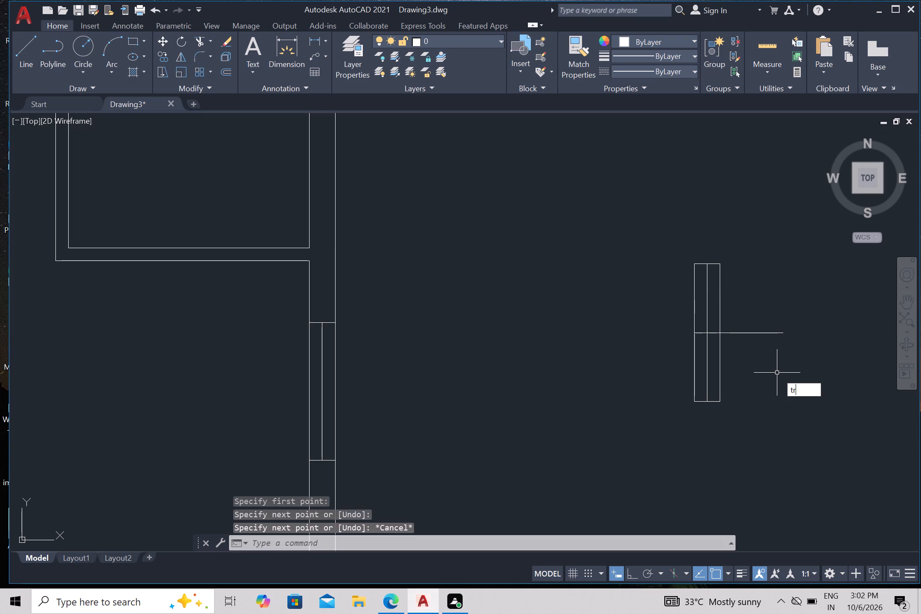
pyautogui.press('Return')
pyautogui.click(765, 369)
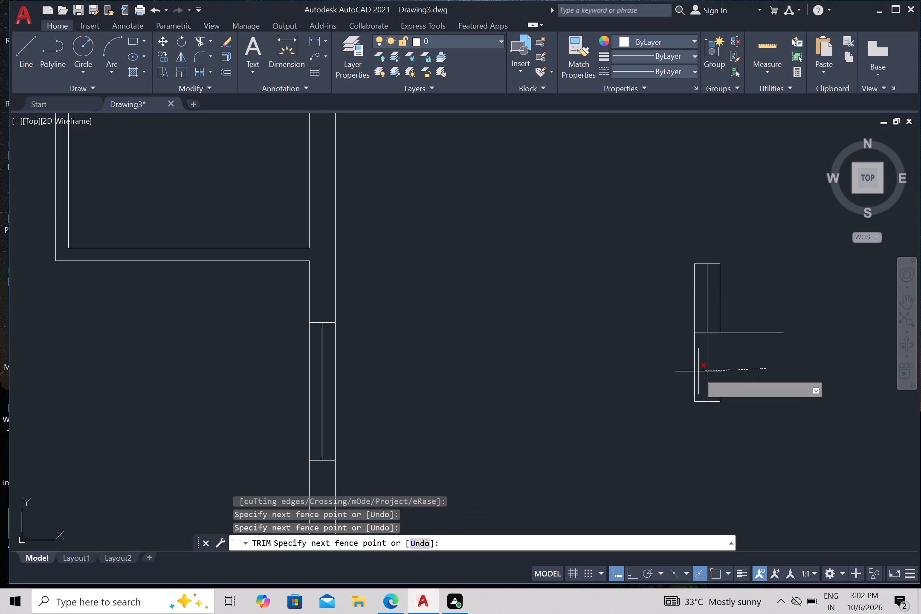
pyautogui.moveTo(659, 381); pyautogui.dragTo(667, 379)
pyautogui.moveTo(730, 359); pyautogui.dragTo(730, 355)
pyautogui.moveTo(739, 313); pyautogui.dragTo(741, 319)
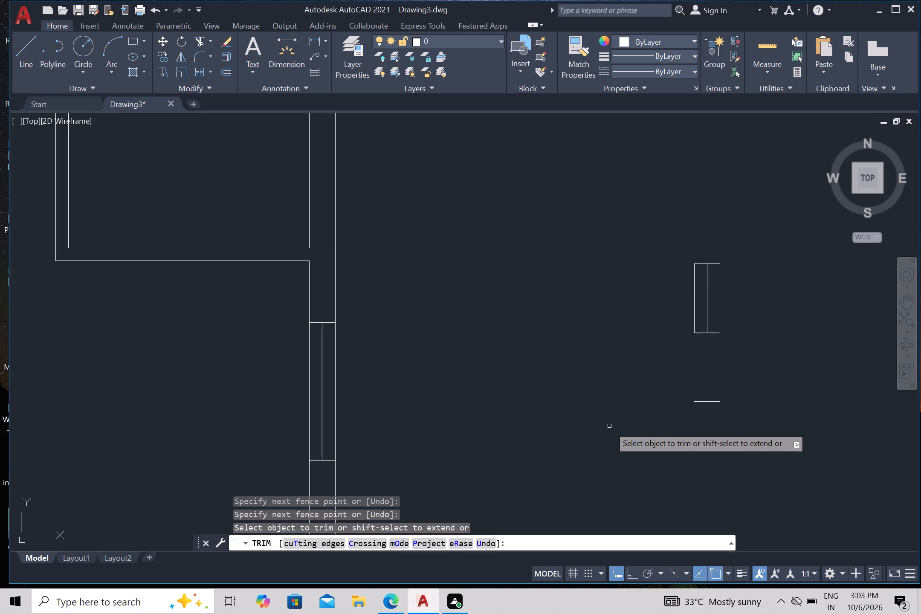
pyautogui.scroll(-1, 608, 426)
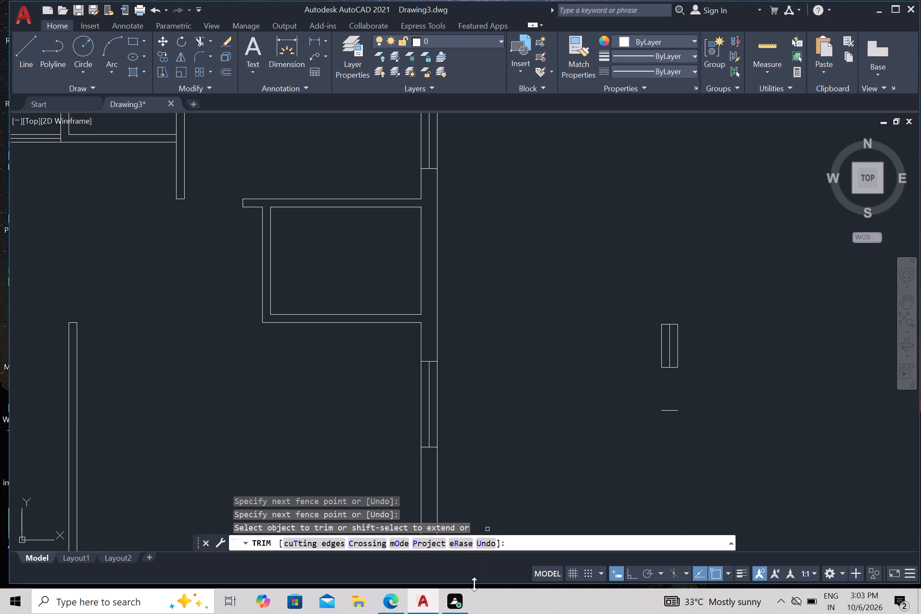
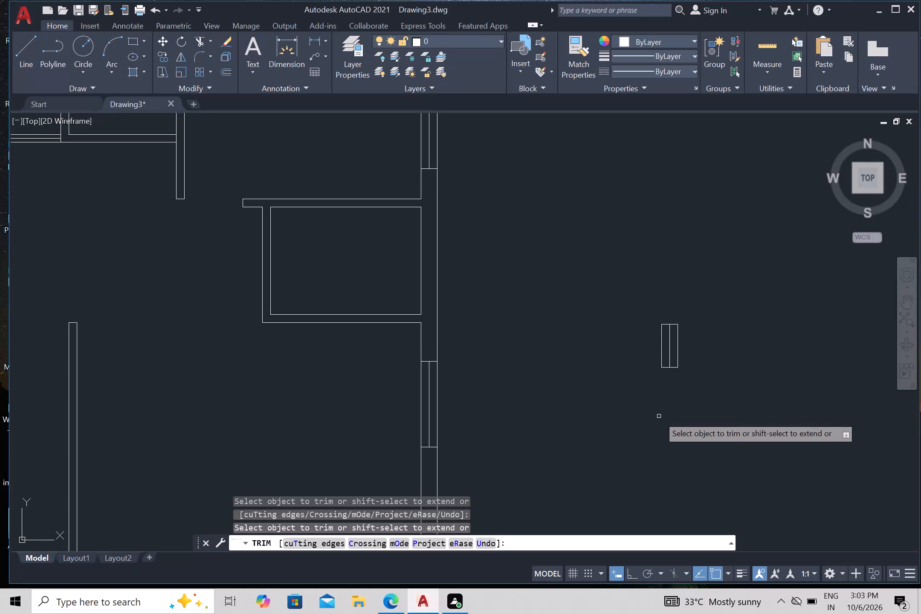
# Copy the spare short window symbol by its bottom-right corner into the left outer wall of the bottom-left room, roughly centred along that wall.
pyautogui.press('Escape')
pyautogui.moveTo(624, 304); pyautogui.dragTo(634, 300)
pyautogui.click(728, 405)
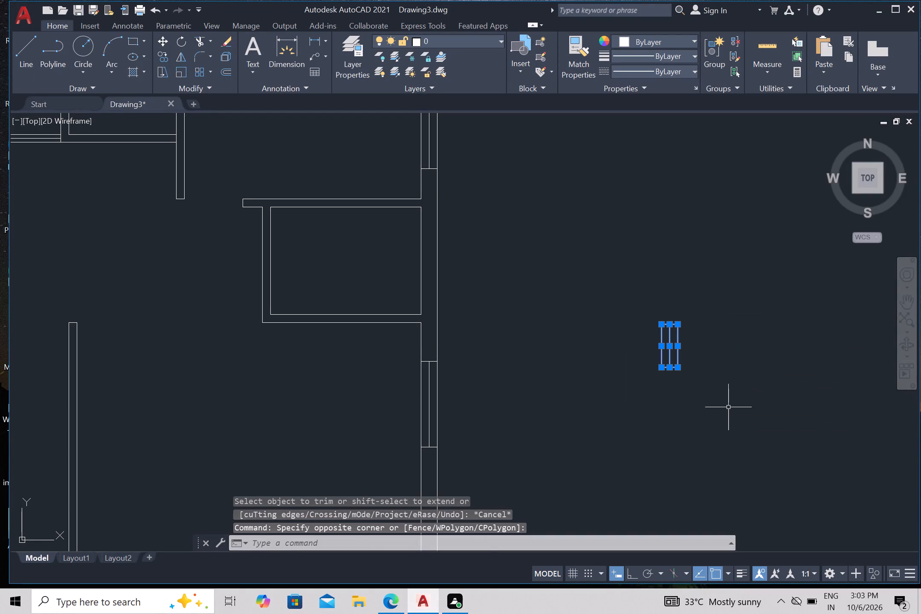
pyautogui.press('c')
pyautogui.press('o')
pyautogui.press('Return')
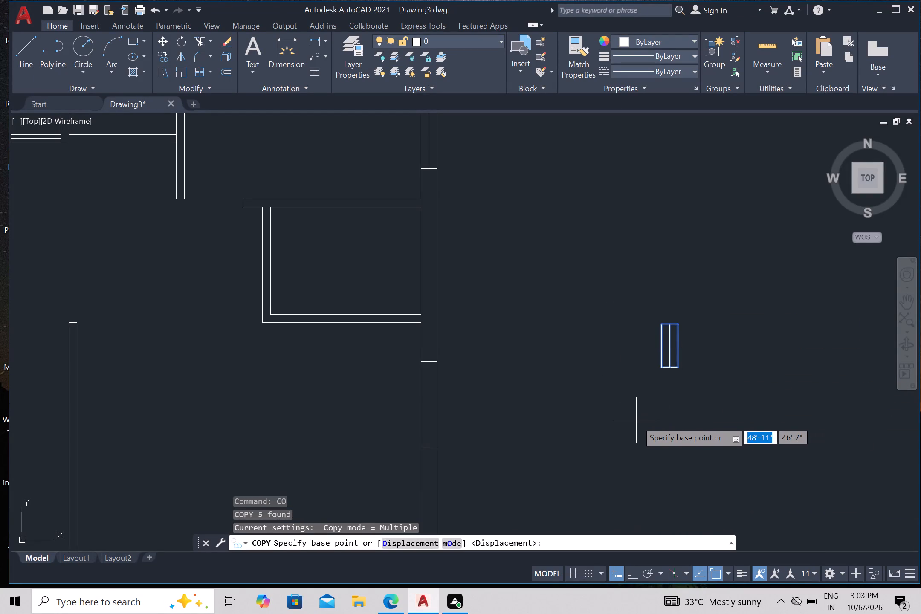
pyautogui.scroll(-2, 638, 423)
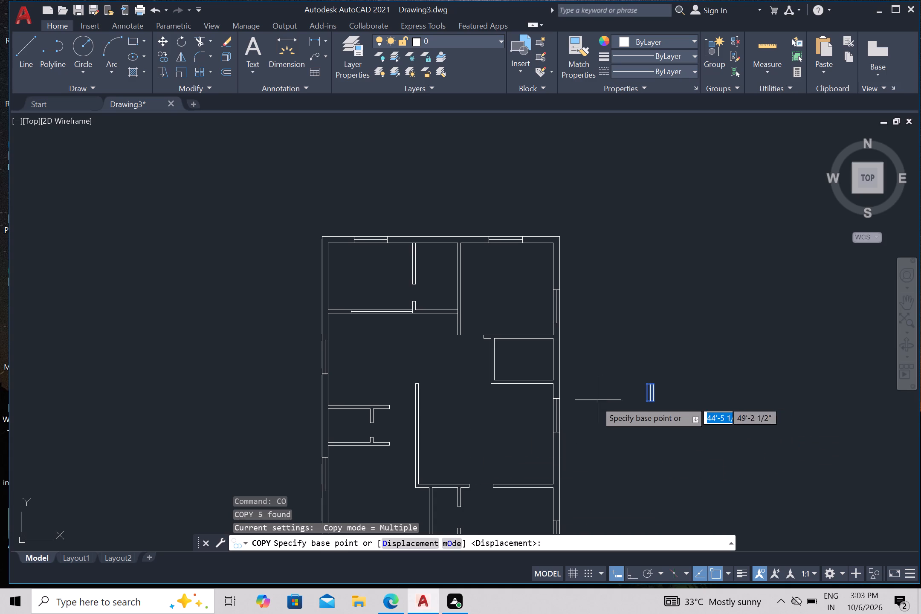
pyautogui.scroll(1, 587, 407)
pyautogui.moveTo(594, 414); pyautogui.dragTo(763, 227, button='middle')
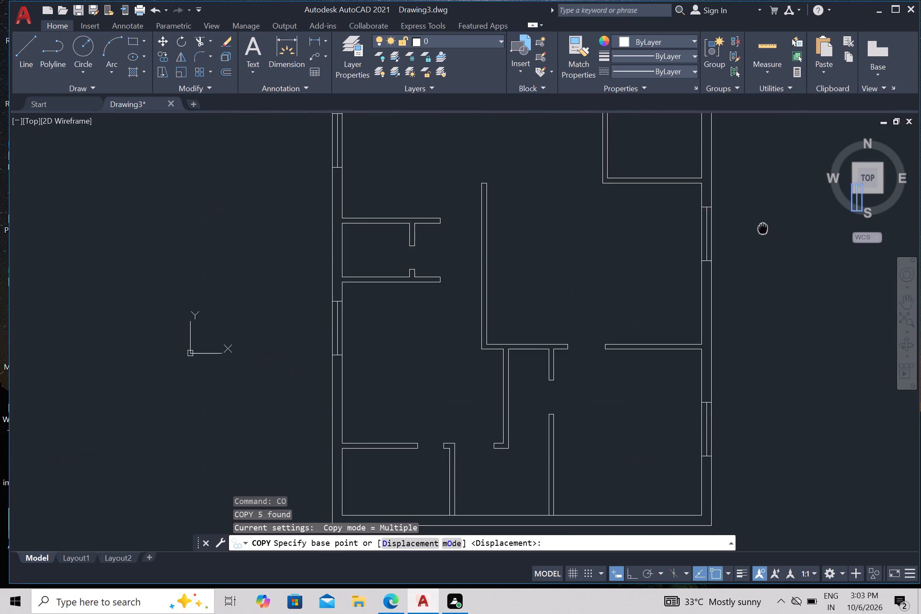
pyautogui.moveTo(763, 227); pyautogui.dragTo(750, 231, button='middle')
pyautogui.scroll(-1, 727, 257)
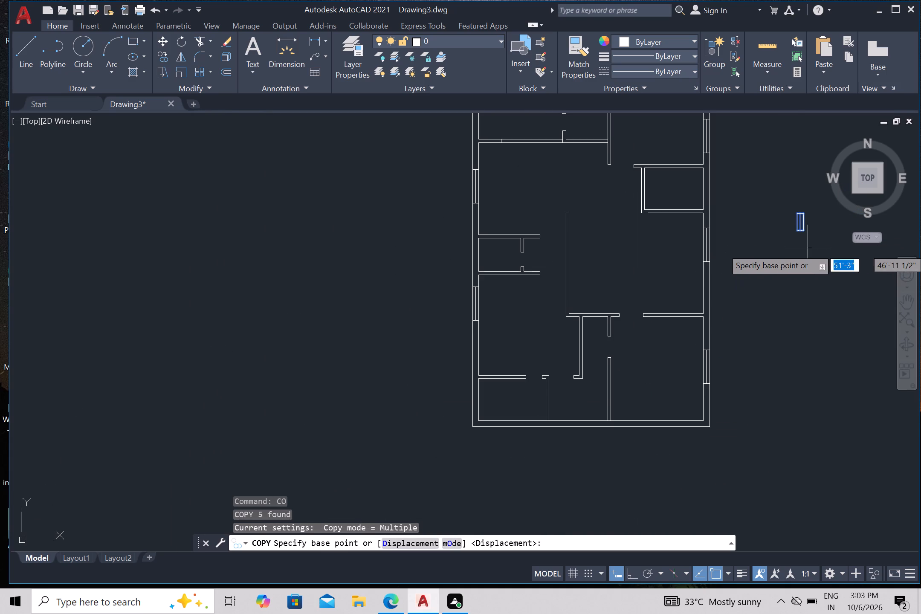
pyautogui.scroll(2, 812, 251)
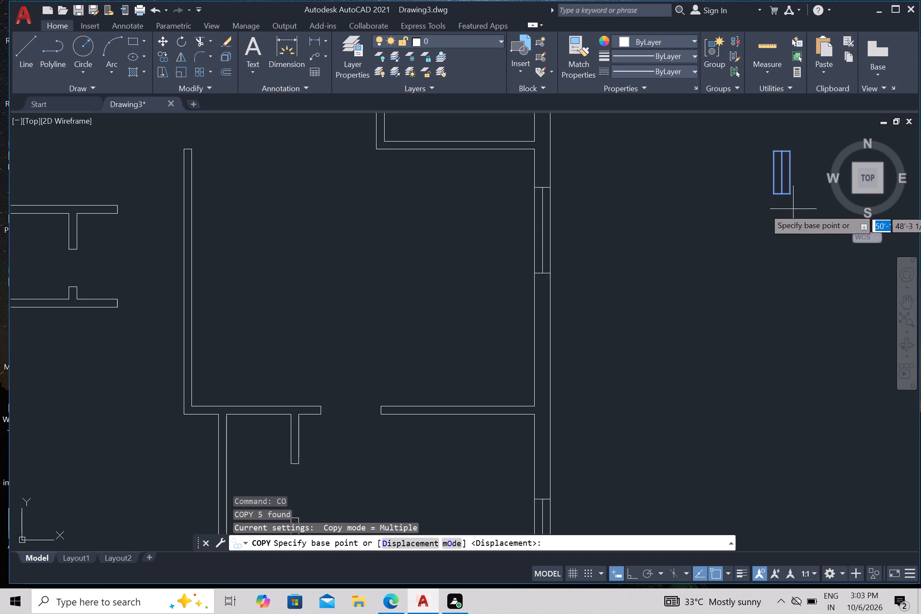
pyautogui.click(790, 193)
pyautogui.scroll(-2, 692, 333)
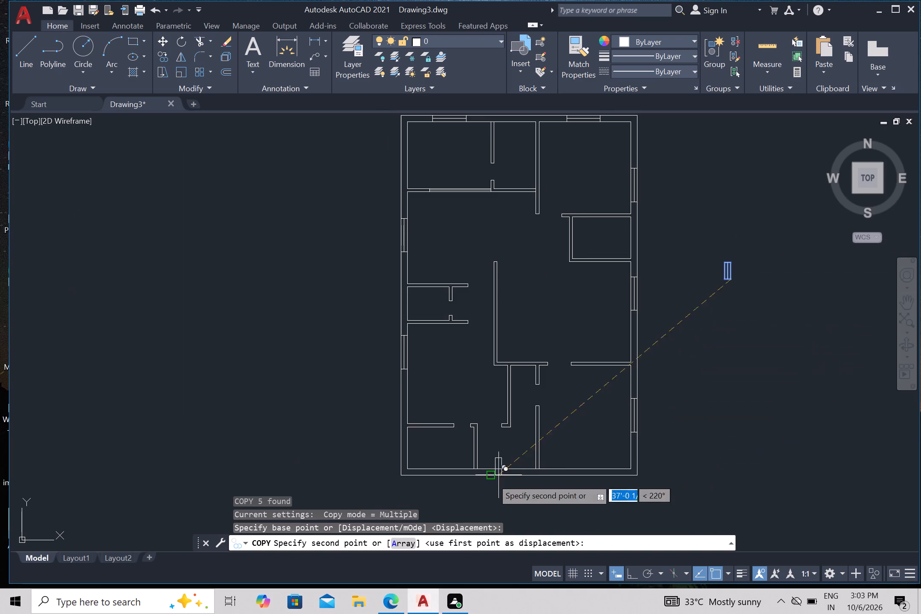
pyautogui.scroll(2, 411, 472)
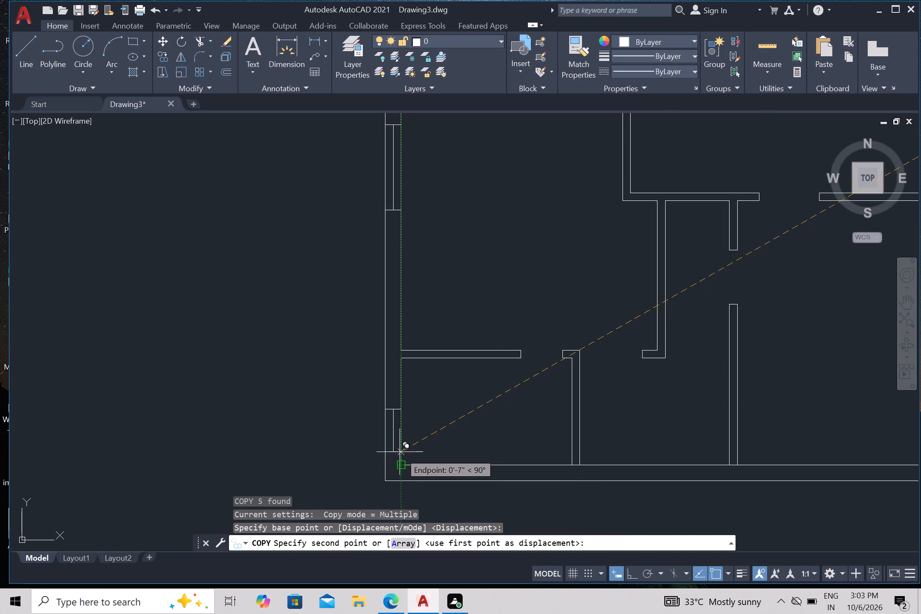
pyautogui.click(401, 430)
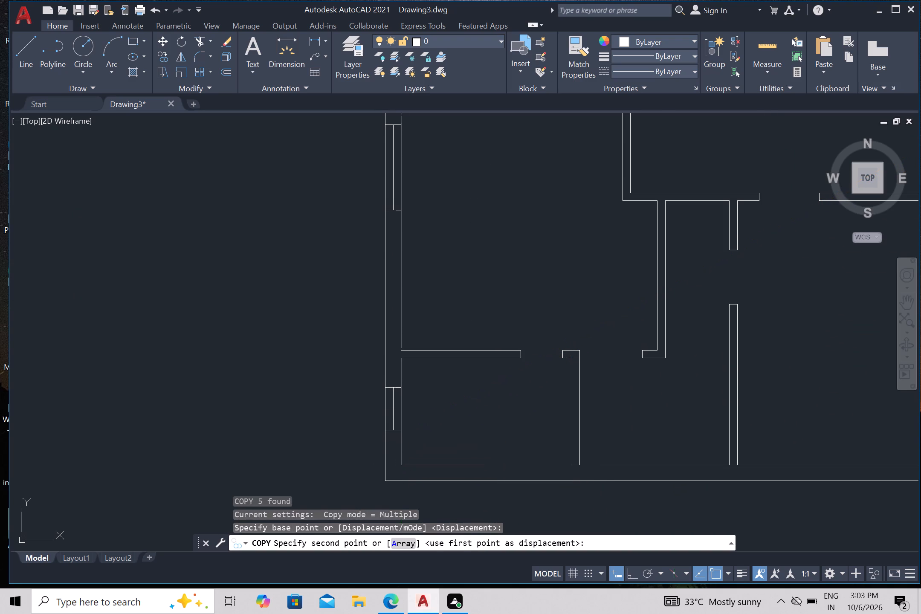
# Place another copy of the short window symbol in the right outer wall, roughly centred along the small closed room.
pyautogui.scroll(-1, 424, 453)
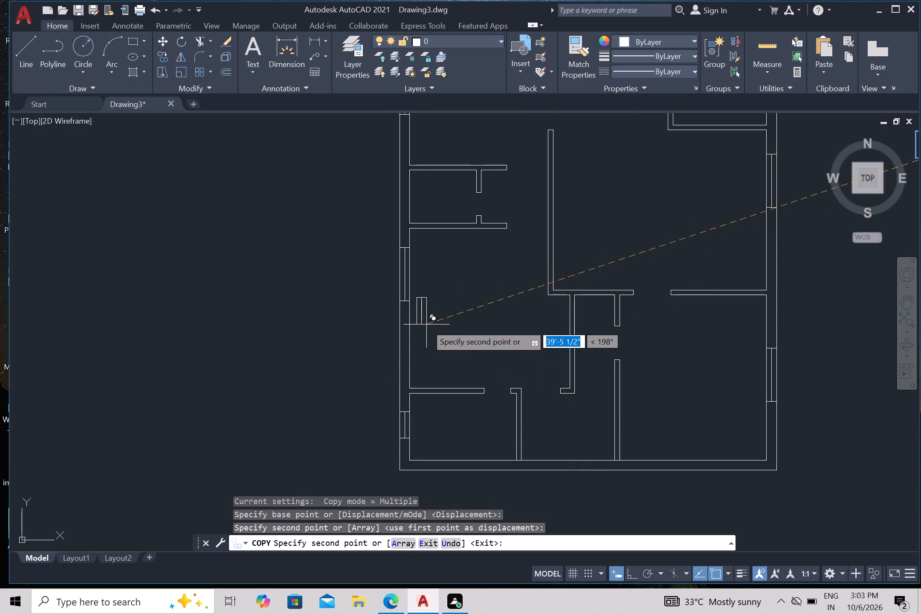
pyautogui.scroll(-1, 426, 333)
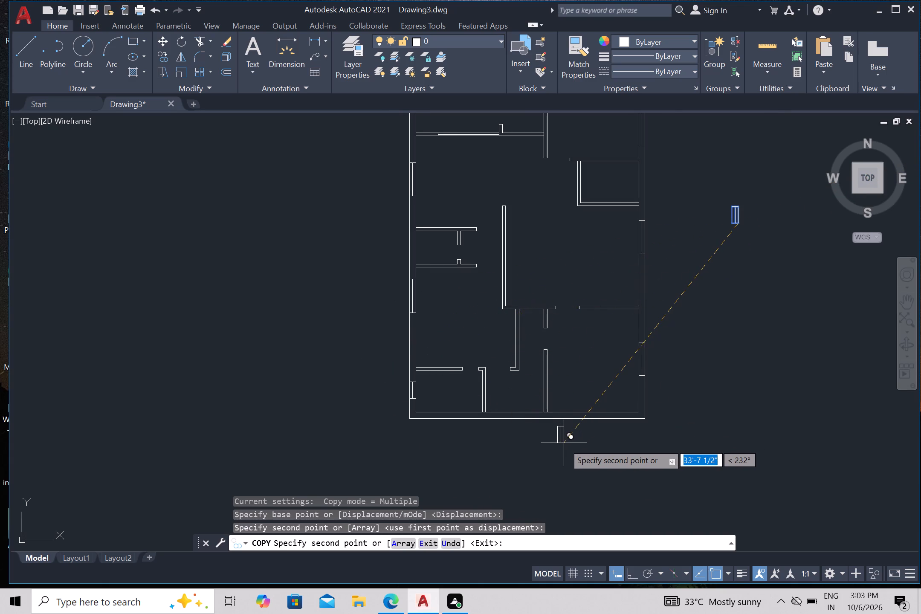
pyautogui.moveTo(655, 300); pyautogui.dragTo(623, 427, button='middle')
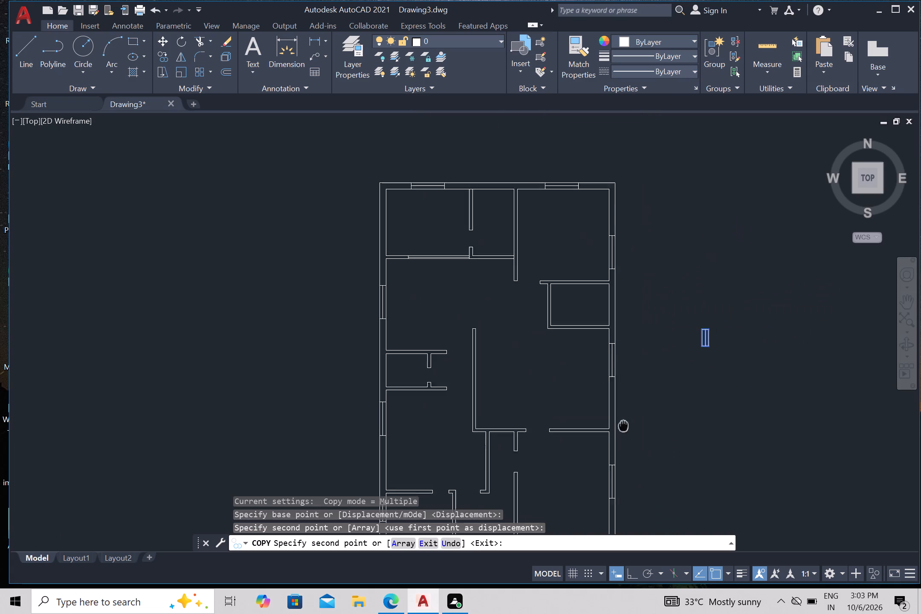
pyautogui.moveTo(623, 427); pyautogui.dragTo(598, 506, button='middle')
pyautogui.scroll(2, 591, 417)
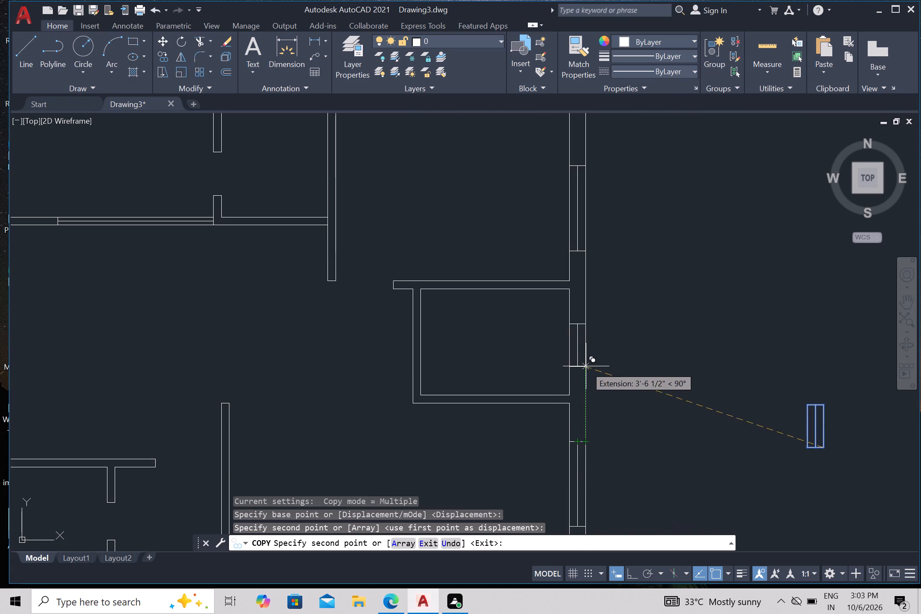
pyautogui.click(587, 362)
pyautogui.scroll(-1, 594, 379)
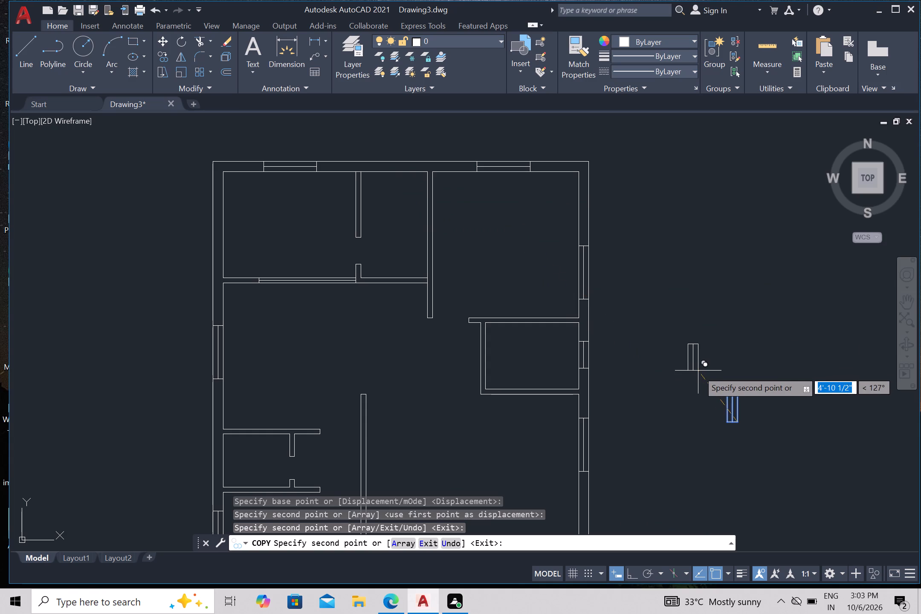
pyautogui.press('Escape')
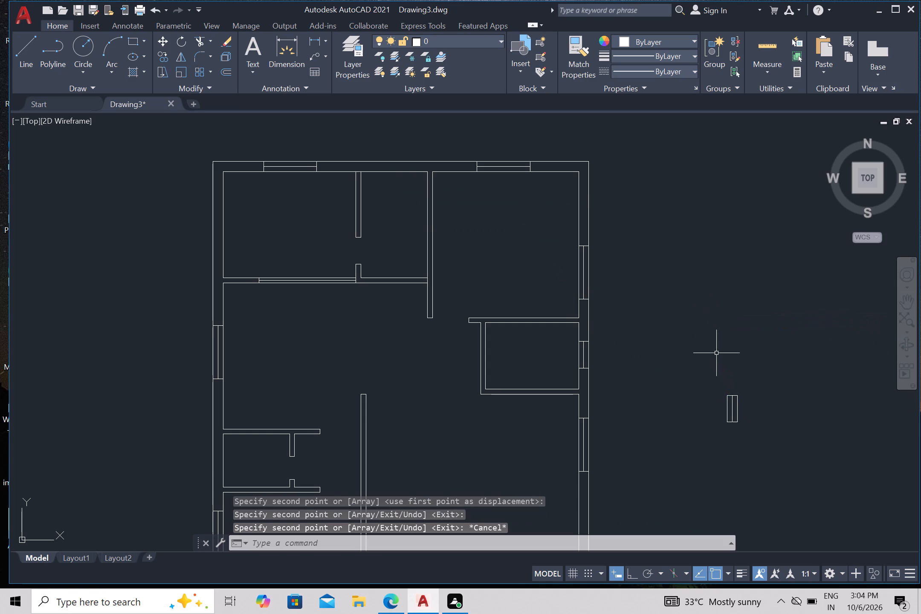
# Rotate the spare short window symbol 90° clockwise about its bottom-right corner, using Ortho mode.
pyautogui.click(710, 359)
pyautogui.click(779, 450)
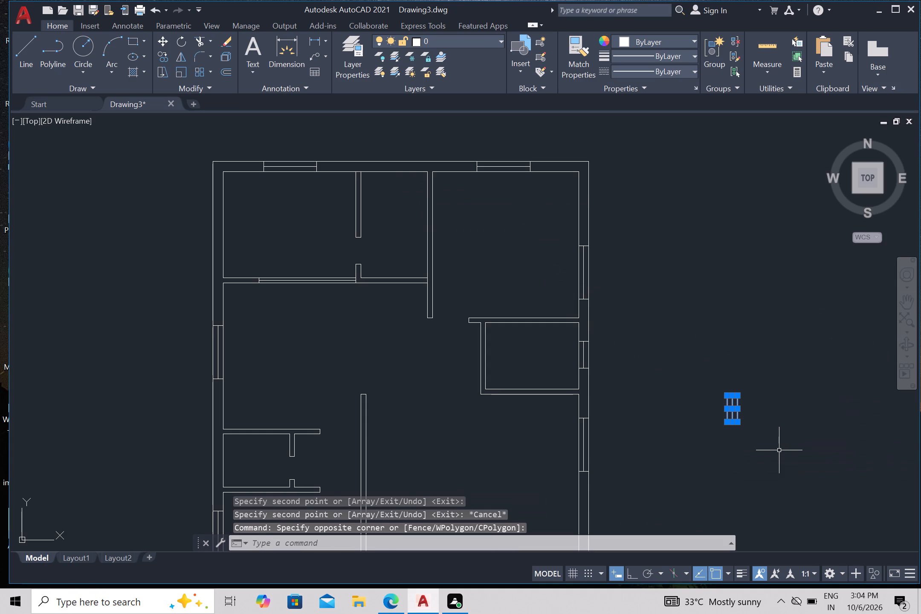
pyautogui.write('ro')
pyautogui.press('Return')
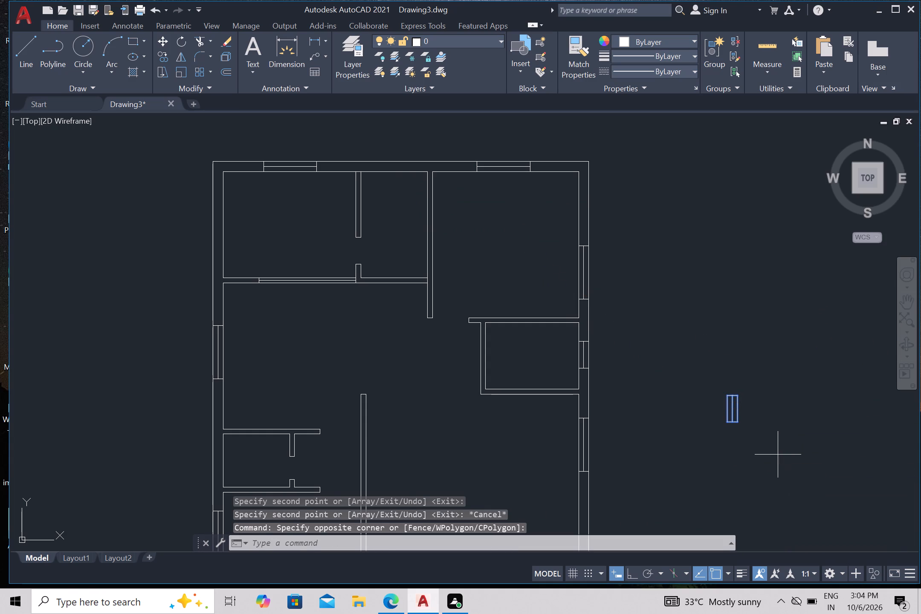
pyautogui.click(629, 575)
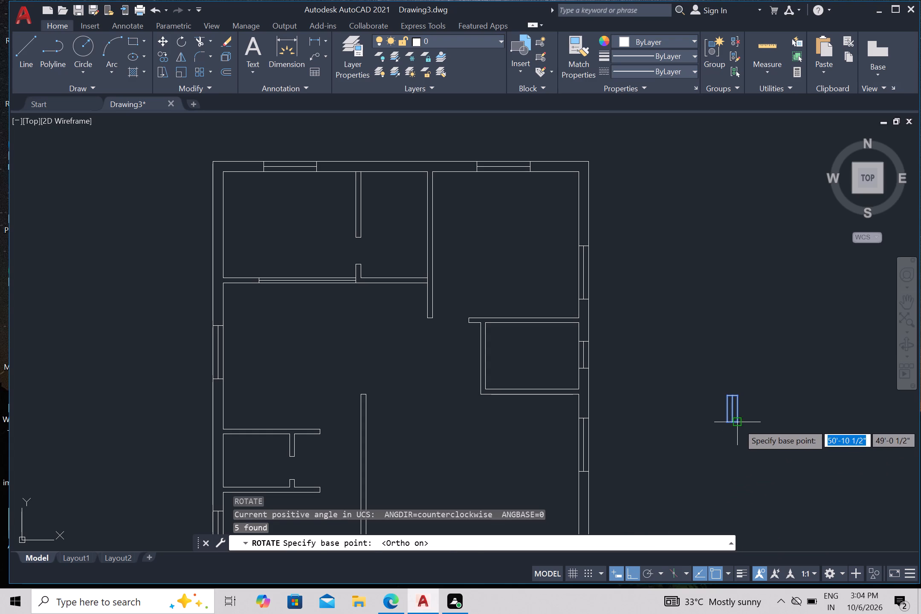
pyautogui.moveTo(738, 423); pyautogui.dragTo(743, 437)
pyautogui.moveTo(753, 483); pyautogui.dragTo(754, 478)
# Copy the horizontal symbol with Ortho off into the top outer wall's middle room, its bottom-right corner about 3'-4 1/2" right of the left partition.
pyautogui.click(717, 387)
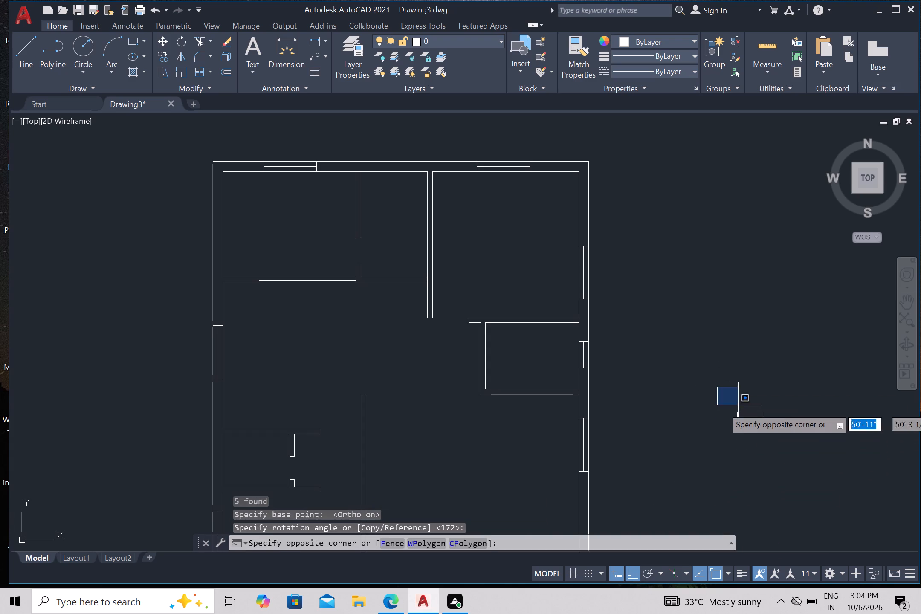
pyautogui.click(784, 435)
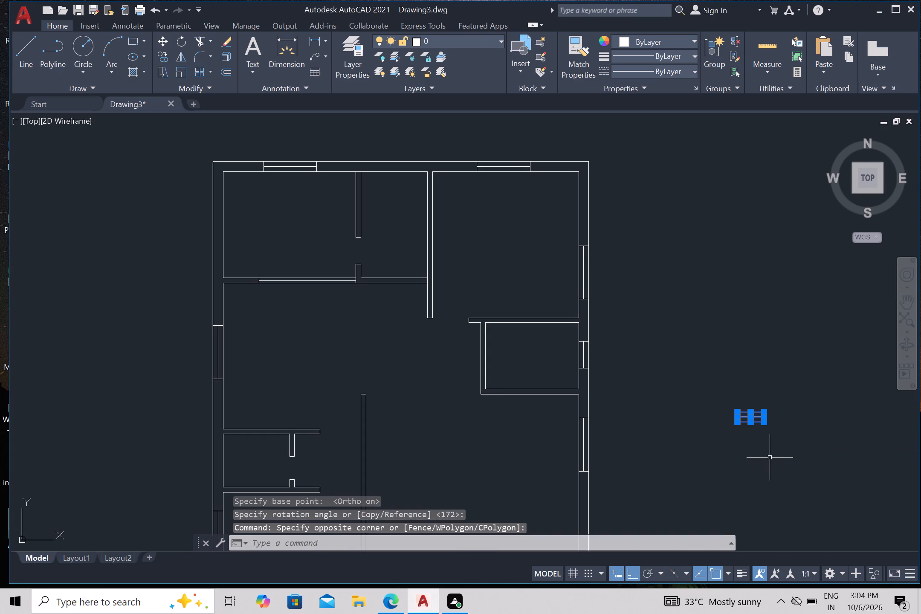
pyautogui.press('c')
pyautogui.press('o')
pyautogui.press('Return')
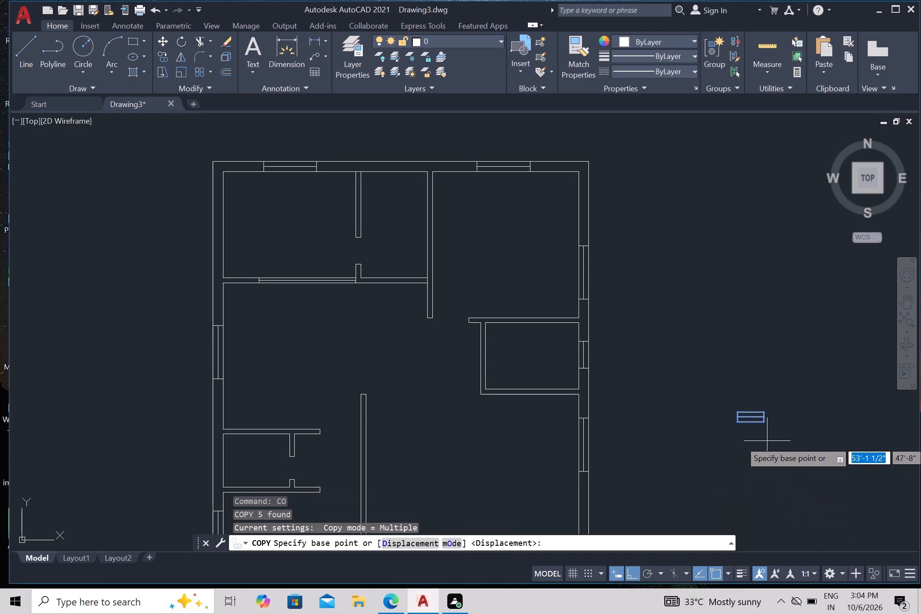
pyautogui.click(768, 428)
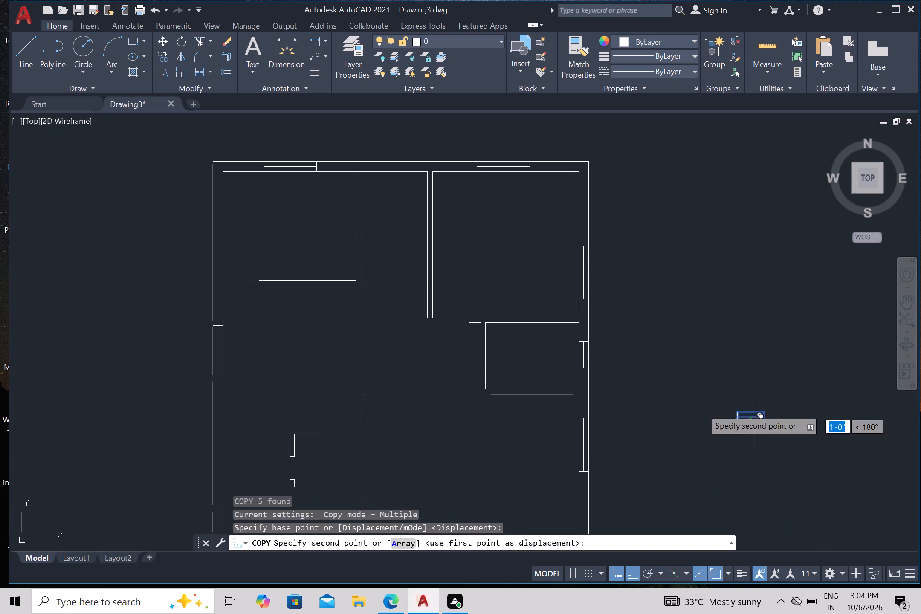
pyautogui.moveTo(633, 571); pyautogui.dragTo(631, 566)
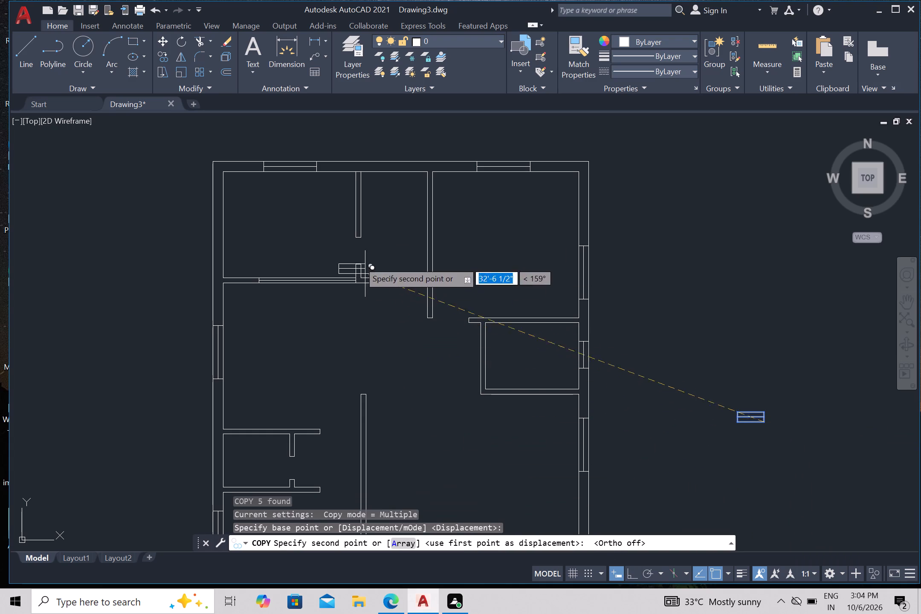
pyautogui.scroll(2, 377, 172)
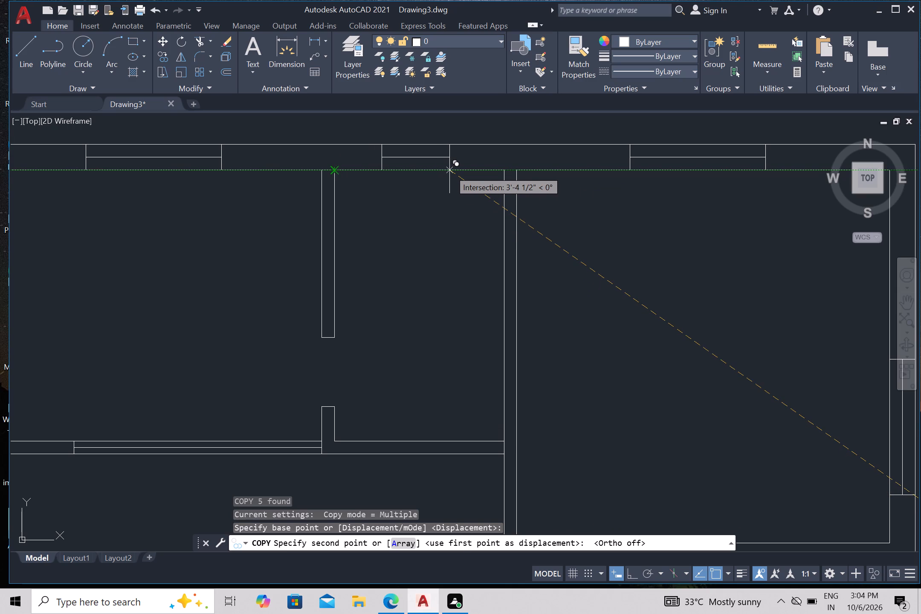
pyautogui.click(449, 170)
pyautogui.press('Escape')
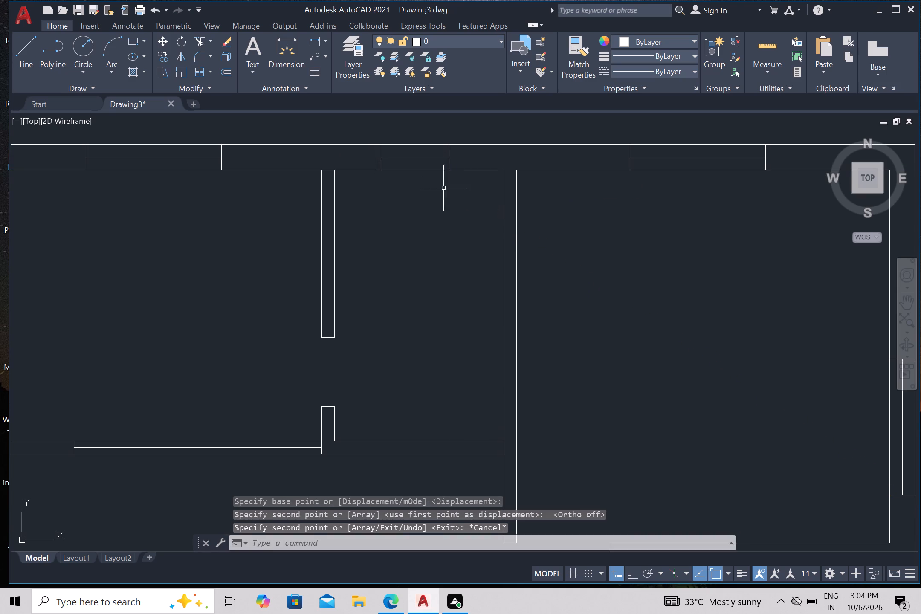
# Draw a circle of about 2'-3 1/2" radius at the top-middle room's doorway, centred on the stub wall's left face just below its top.
pyautogui.scroll(-3, 434, 208)
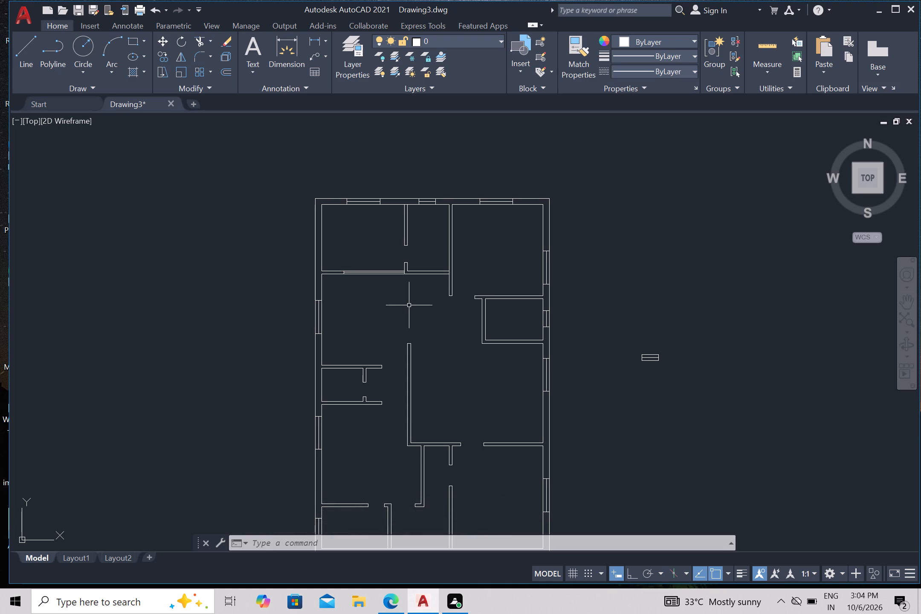
pyautogui.scroll(1, 410, 302)
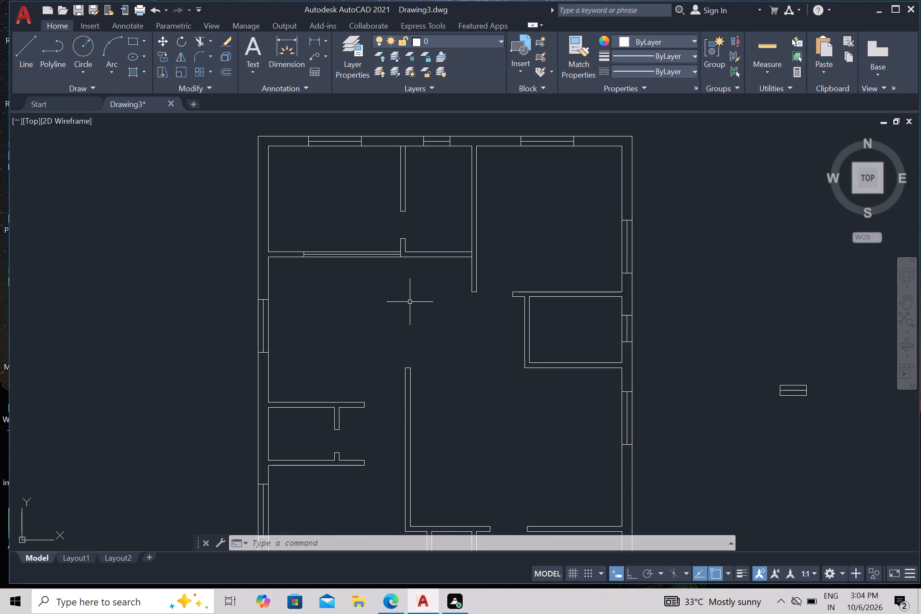
pyautogui.moveTo(391, 310); pyautogui.dragTo(431, 323, button='middle')
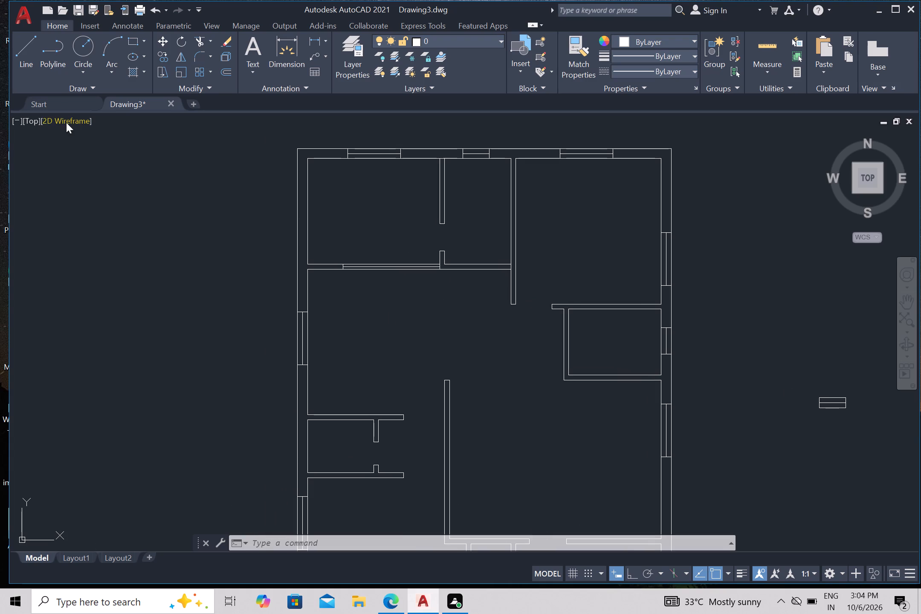
pyautogui.click(83, 42)
pyautogui.scroll(2, 429, 262)
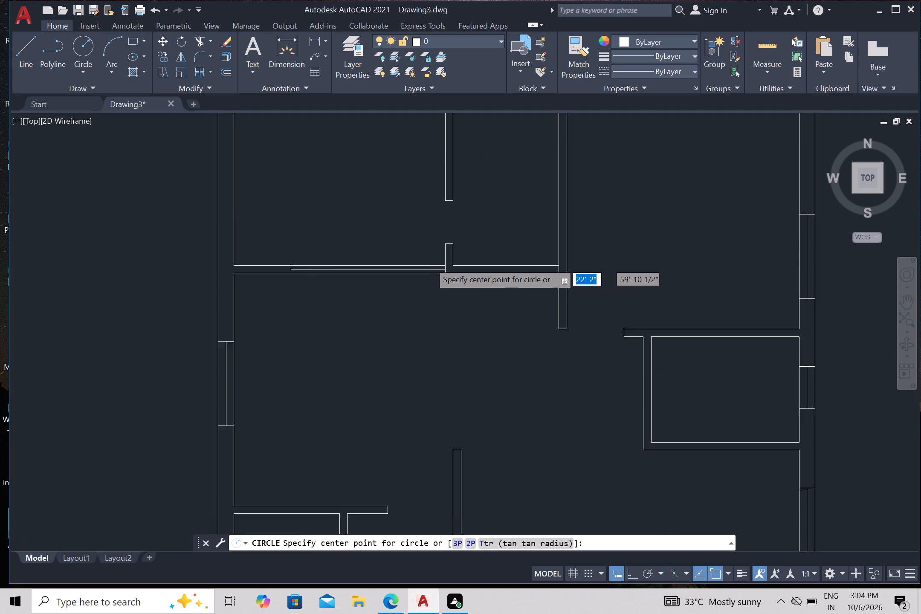
pyautogui.moveTo(455, 239); pyautogui.dragTo(458, 246)
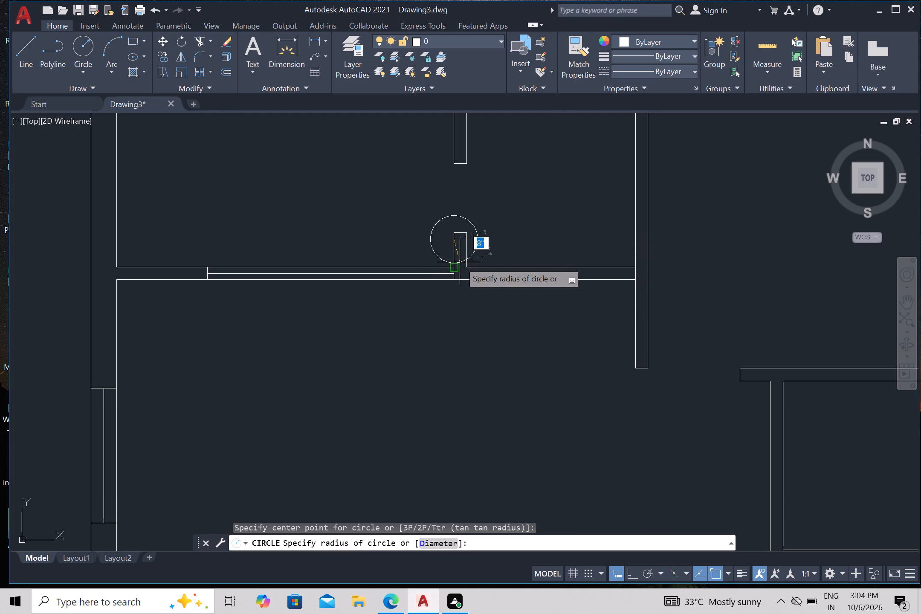
pyautogui.click(480, 312)
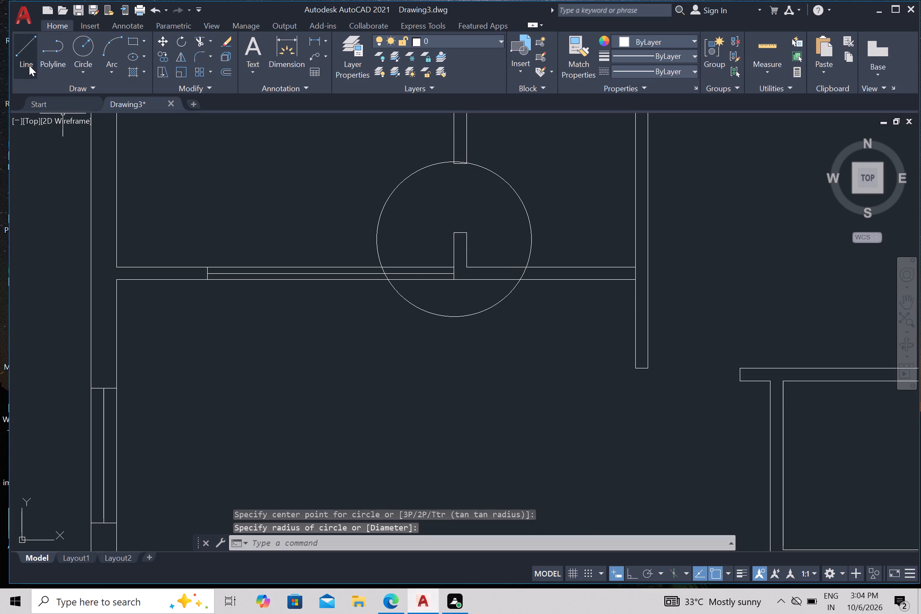
# Draw a line down across the doorway from the upper partition's bottom-left corner to the stub wall's top-left corner, continuing horizontally right past the circle.
pyautogui.click(28, 64)
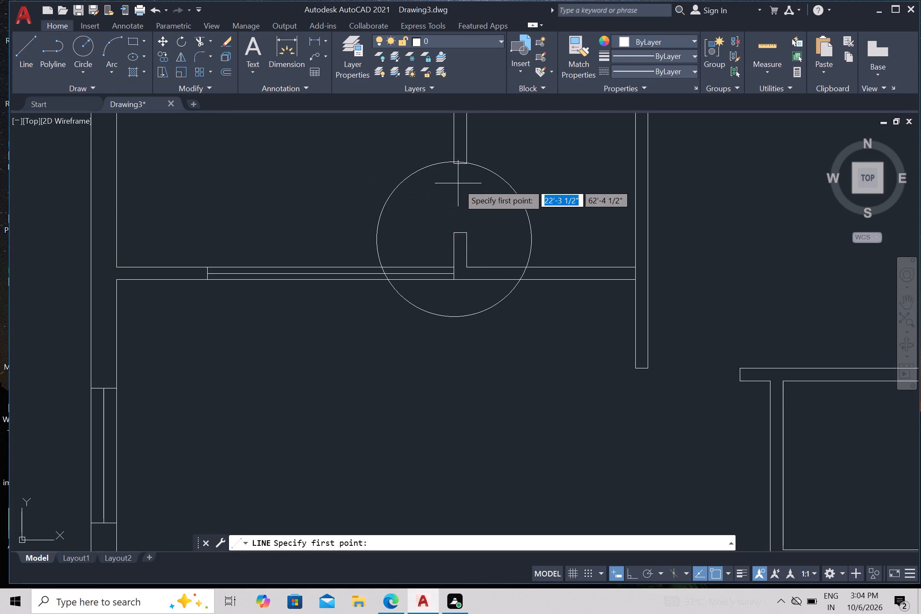
pyautogui.scroll(2, 459, 183)
pyautogui.click(446, 135)
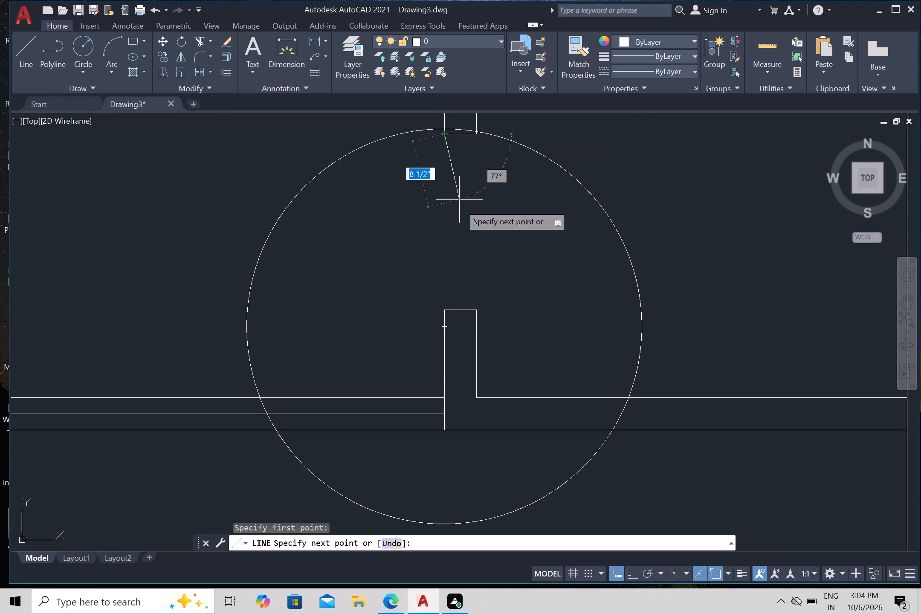
pyautogui.click(443, 309)
pyautogui.click(443, 308)
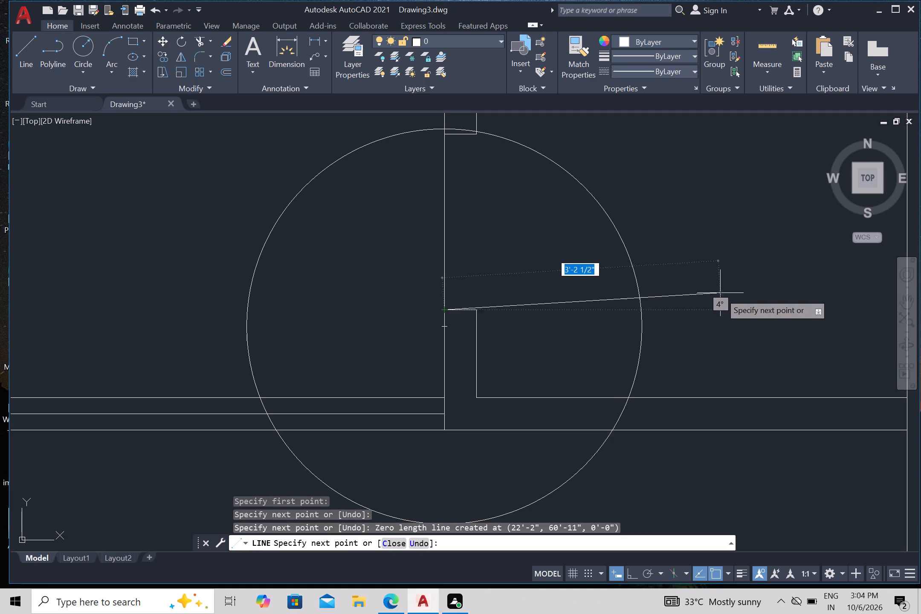
pyautogui.click(750, 316)
pyautogui.press('Escape')
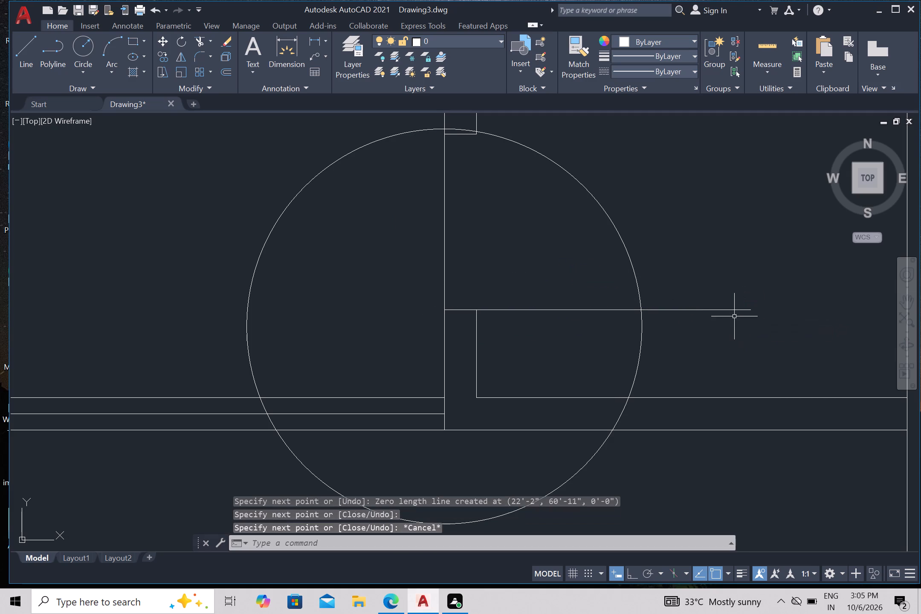
# Offset the horizontal door line at the top-middle room's doorway 1" upward.
pyautogui.press('o')
pyautogui.press('Return')
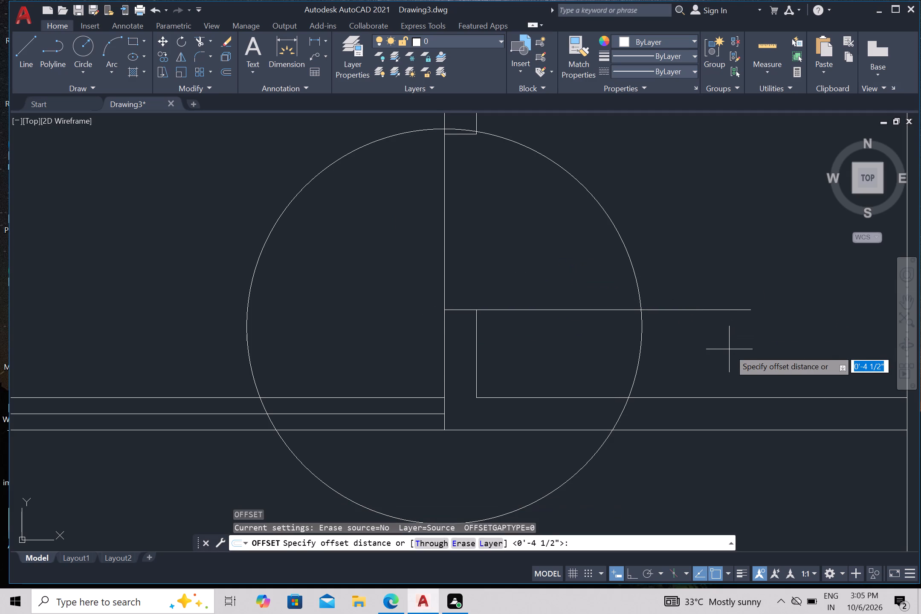
pyautogui.press('1')
pyautogui.hotkey('shift', '"')
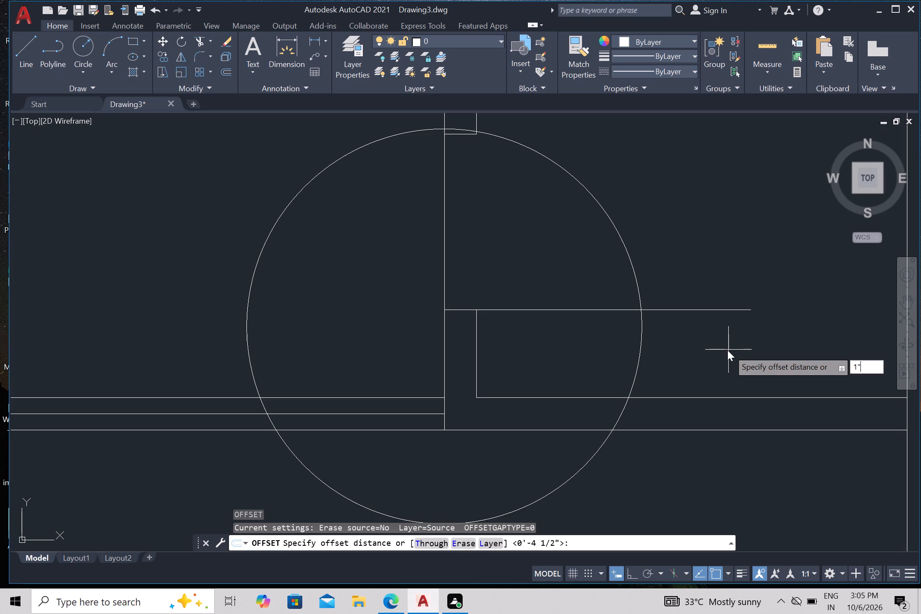
pyautogui.press('Return')
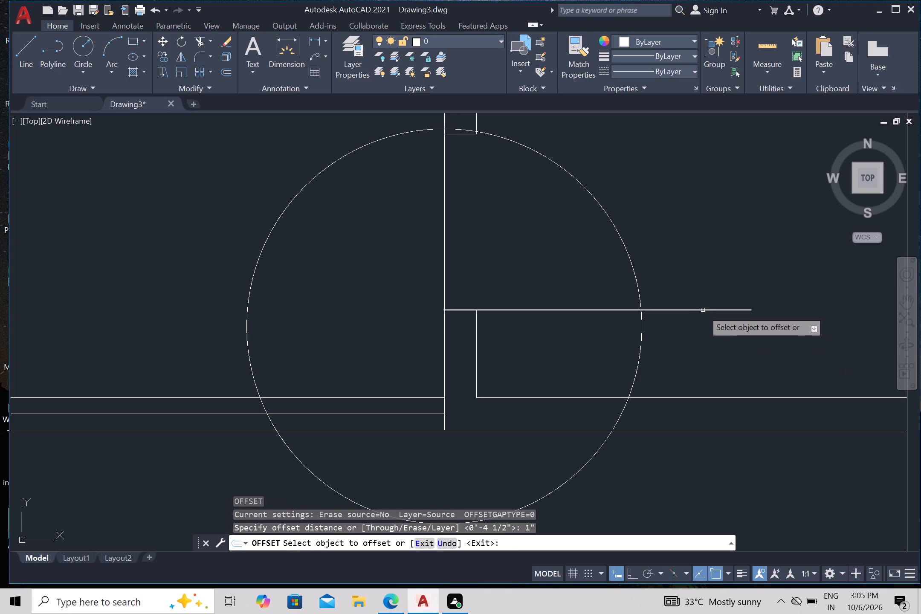
pyautogui.click(703, 310)
pyautogui.click(696, 290)
pyautogui.press('Escape')
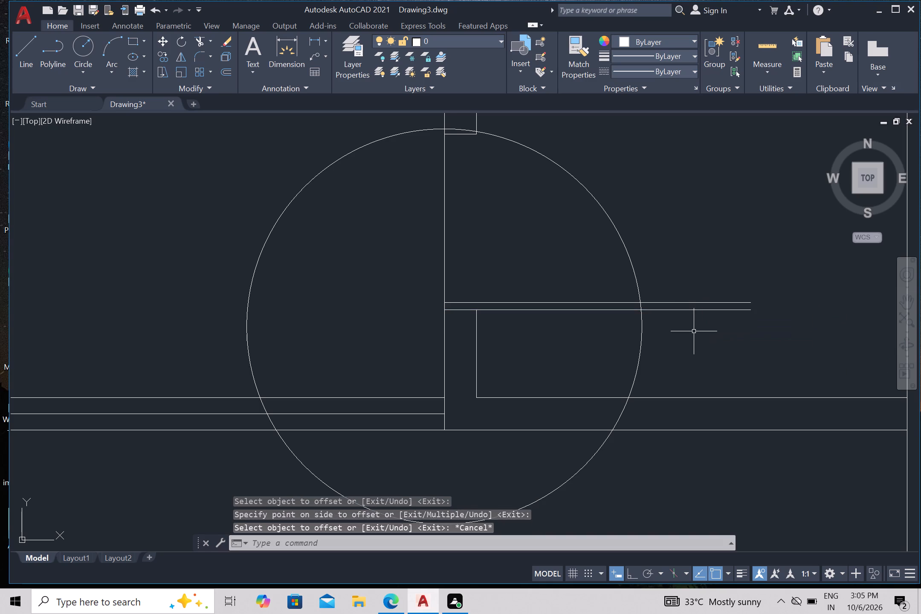
# Trim both door lines past the circle, and cut the circle down to the swing arc between the door leaf and the partition above.
pyautogui.write('tr')
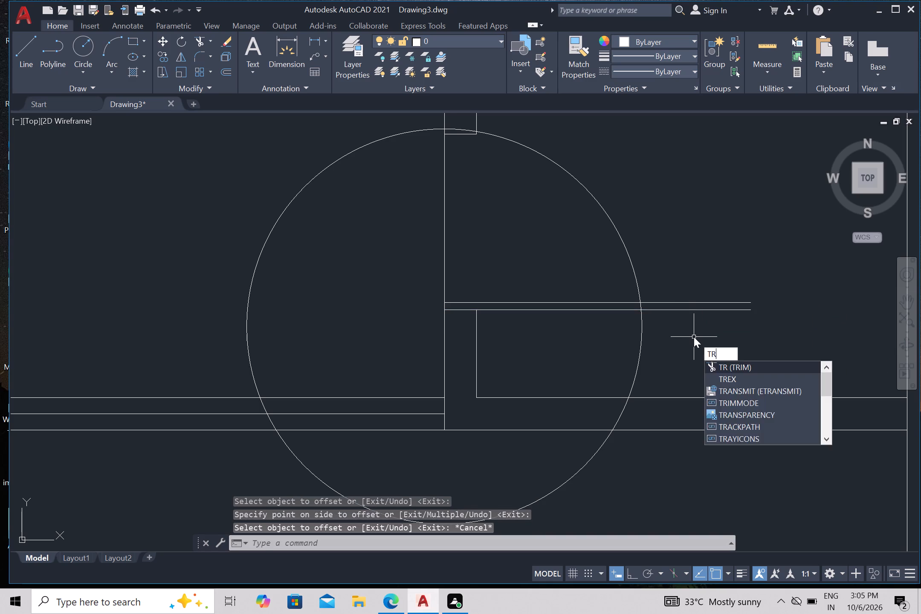
pyautogui.press('Return')
pyautogui.click(694, 337)
pyautogui.click(678, 286)
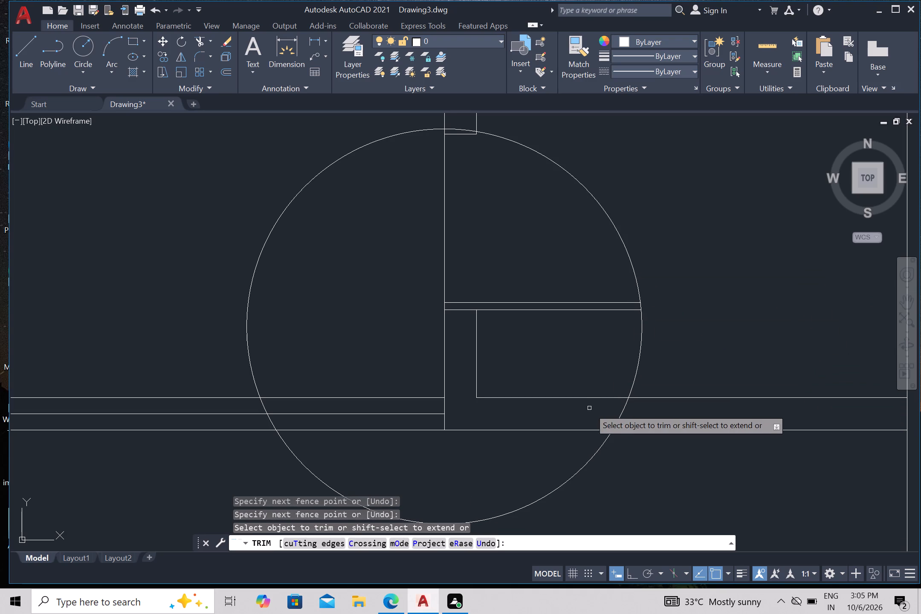
pyautogui.moveTo(659, 342); pyautogui.dragTo(658, 347)
pyautogui.click(608, 352)
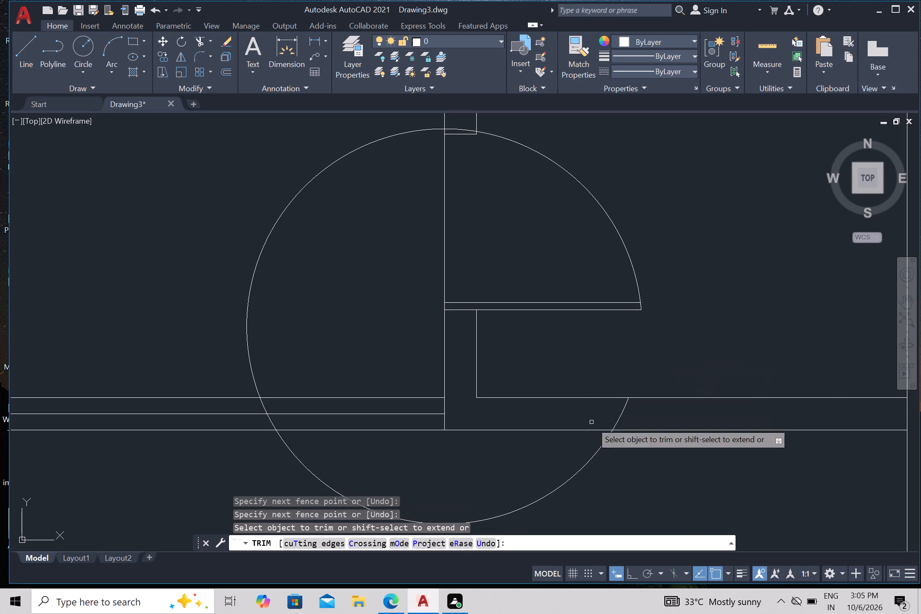
pyautogui.click(618, 418)
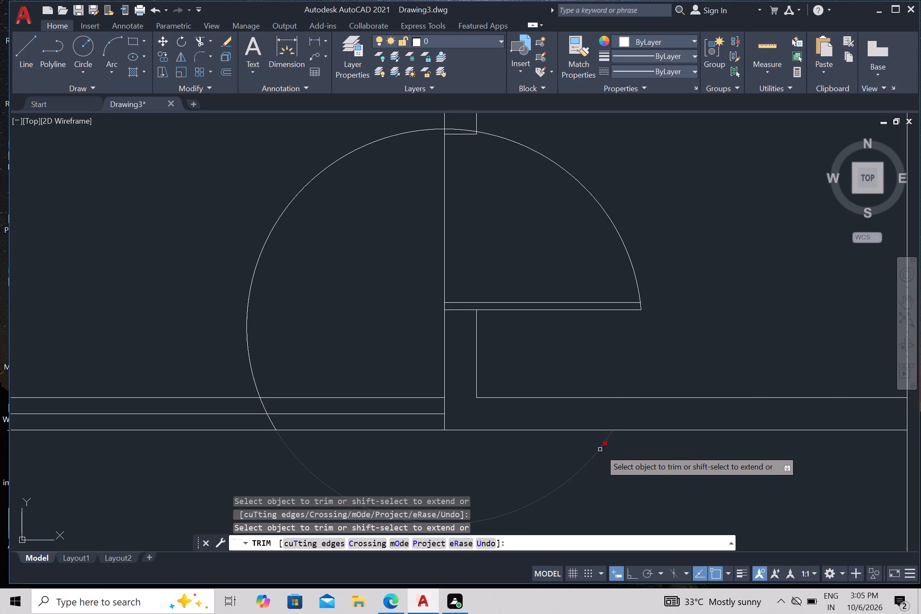
pyautogui.click(600, 449)
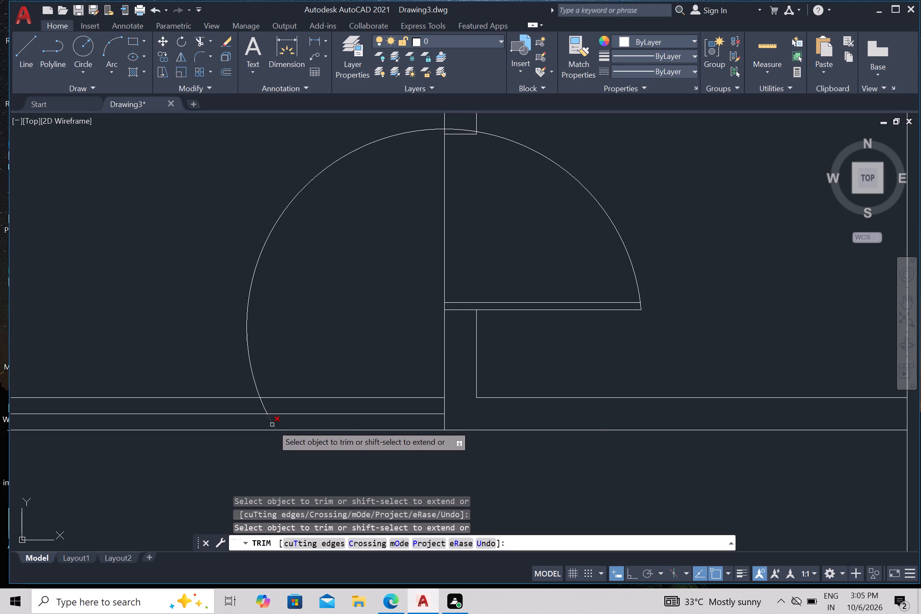
pyautogui.click(271, 424)
pyautogui.click(261, 406)
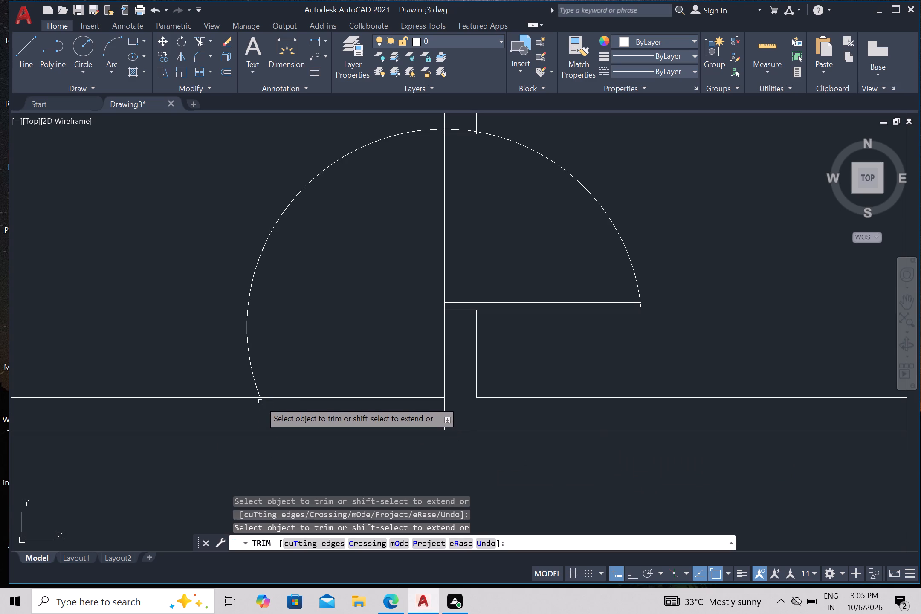
pyautogui.click(258, 392)
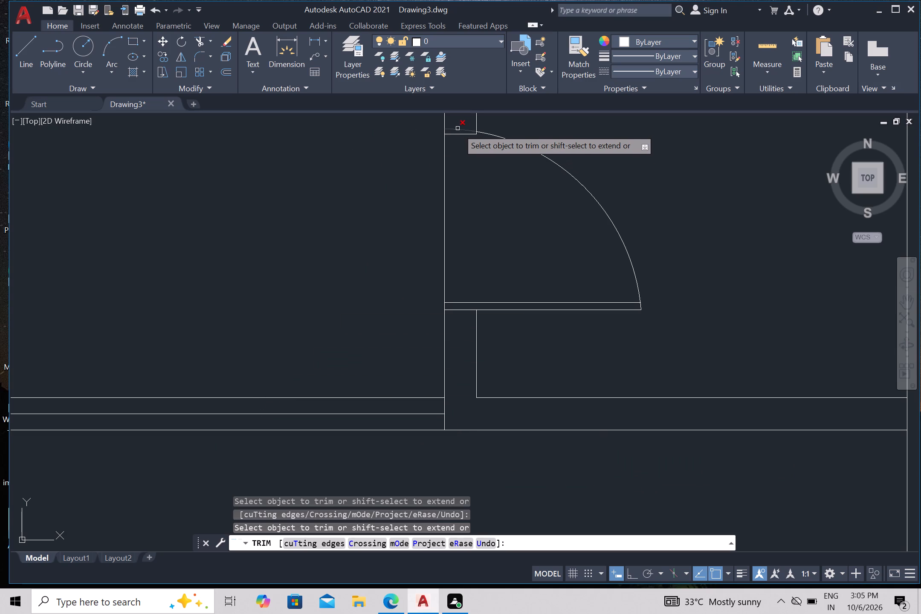
pyautogui.click(458, 128)
# Draw a circle of about 2'-8 1/2" radius at the top-right room's doorway, centred on the vertical partition's bottom-right corner.
pyautogui.scroll(-2, 291, 329)
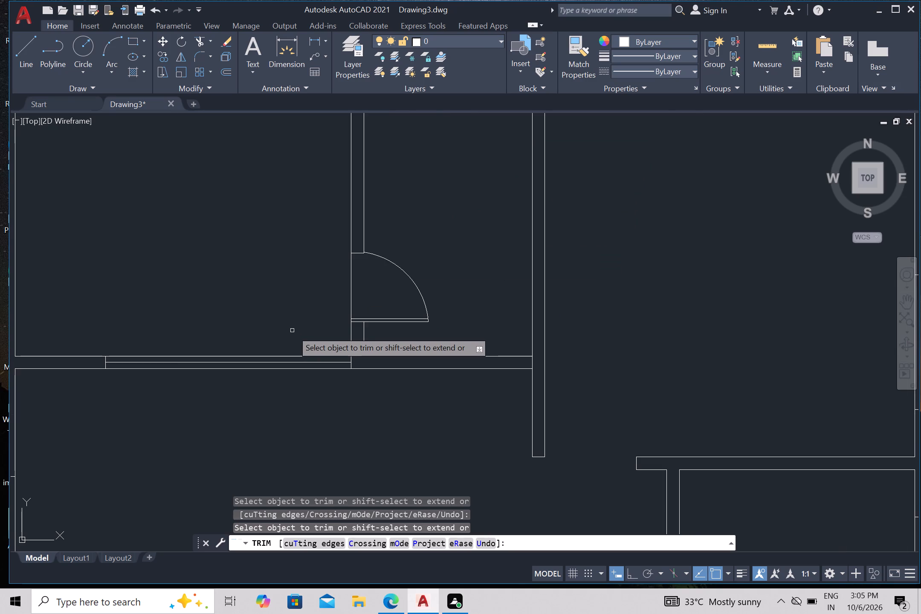
pyautogui.scroll(-2, 295, 344)
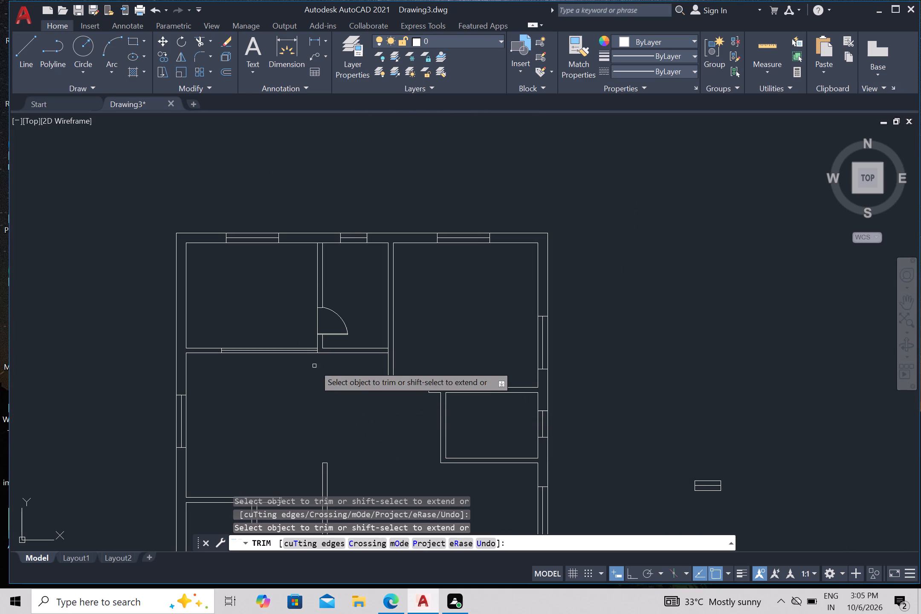
pyautogui.click(86, 51)
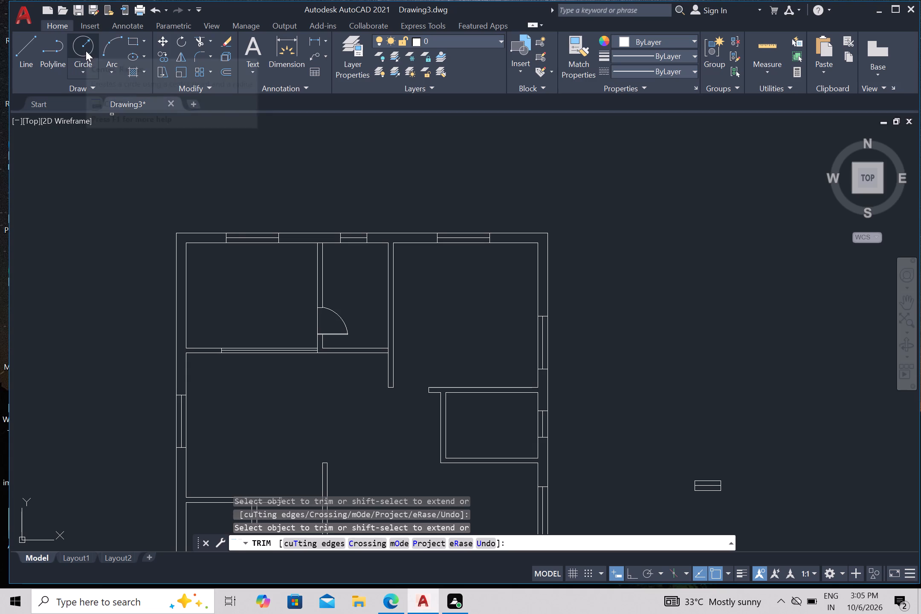
pyautogui.click(396, 389)
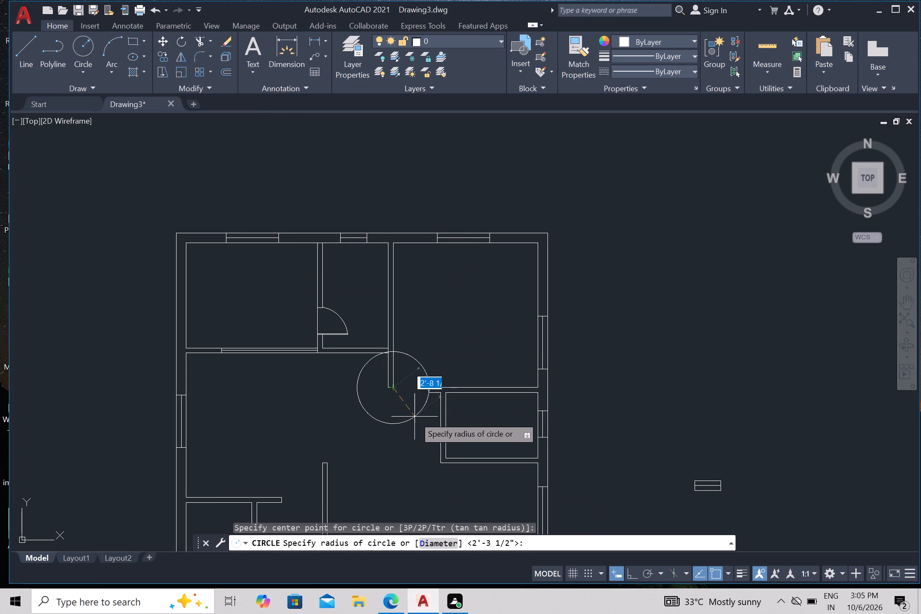
pyautogui.scroll(2, 415, 417)
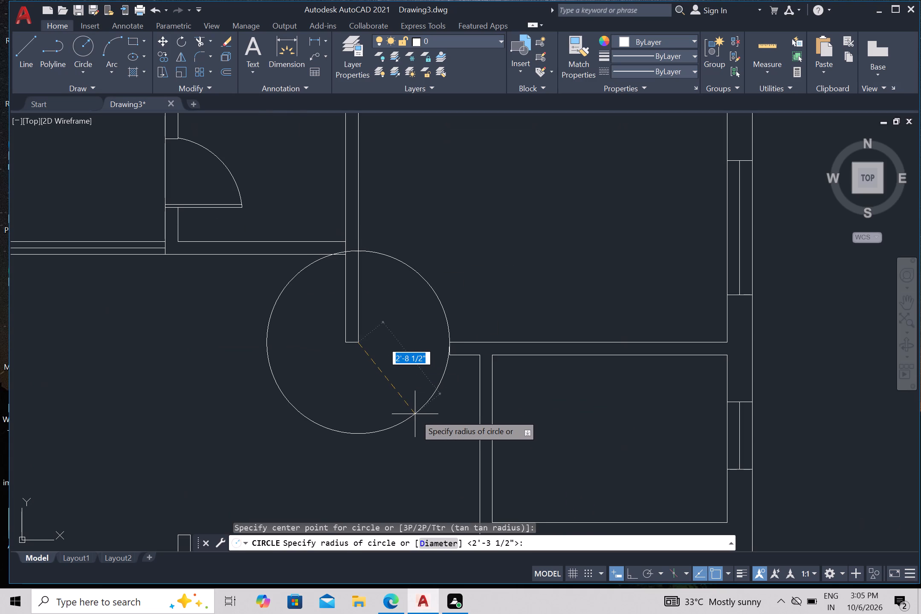
pyautogui.click(415, 414)
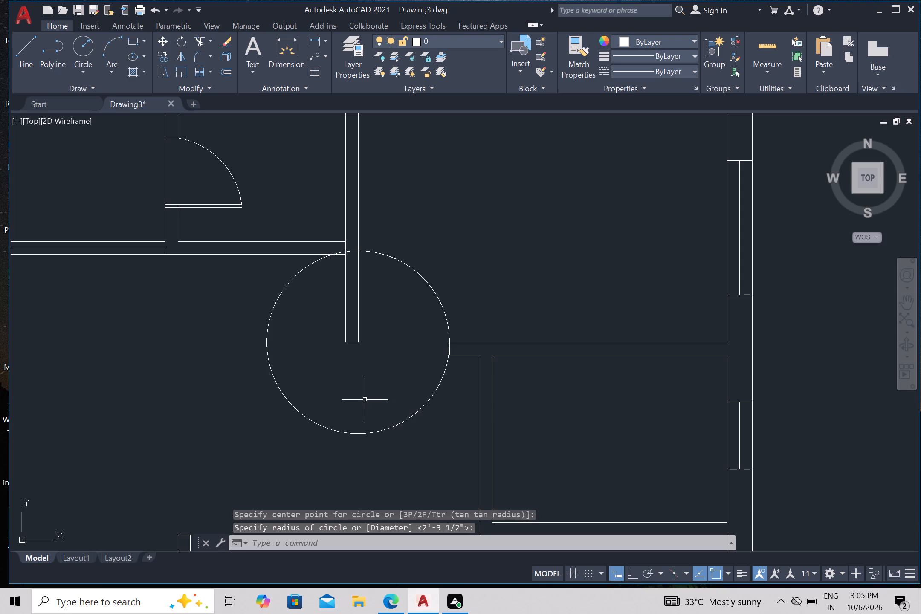
pyautogui.press('Escape')
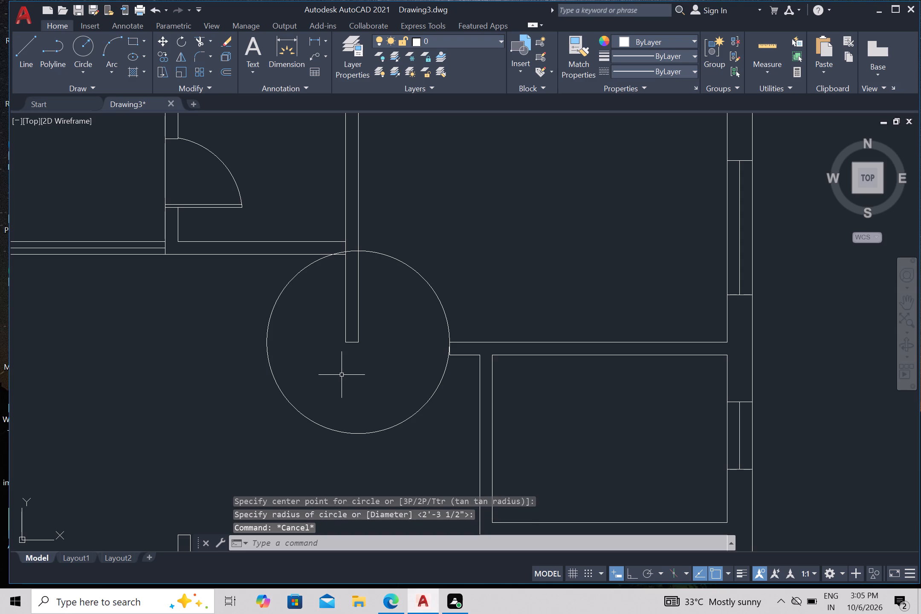
# Draw a horizontal line across the top-right room's doorway from the partition's bottom-right corner to the room's bottom wall line at the circle.
pyautogui.press('l')
pyautogui.press('Return')
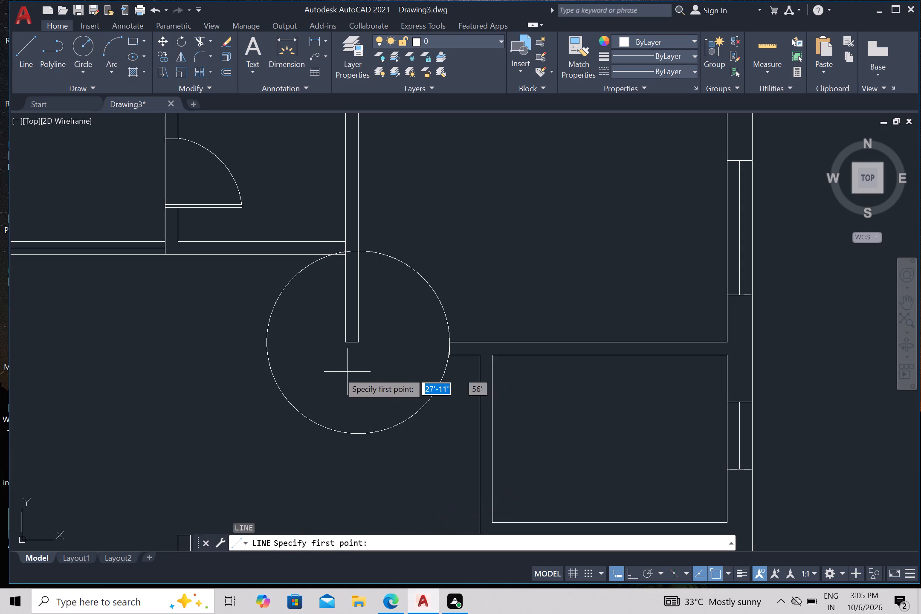
pyautogui.click(359, 342)
pyautogui.scroll(1, 449, 345)
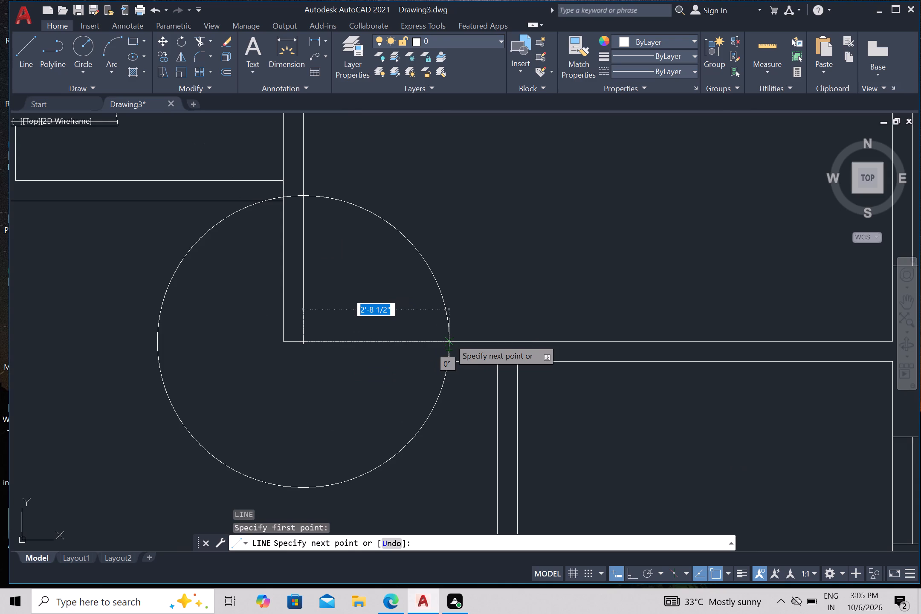
pyautogui.click(449, 339)
pyautogui.press('Escape')
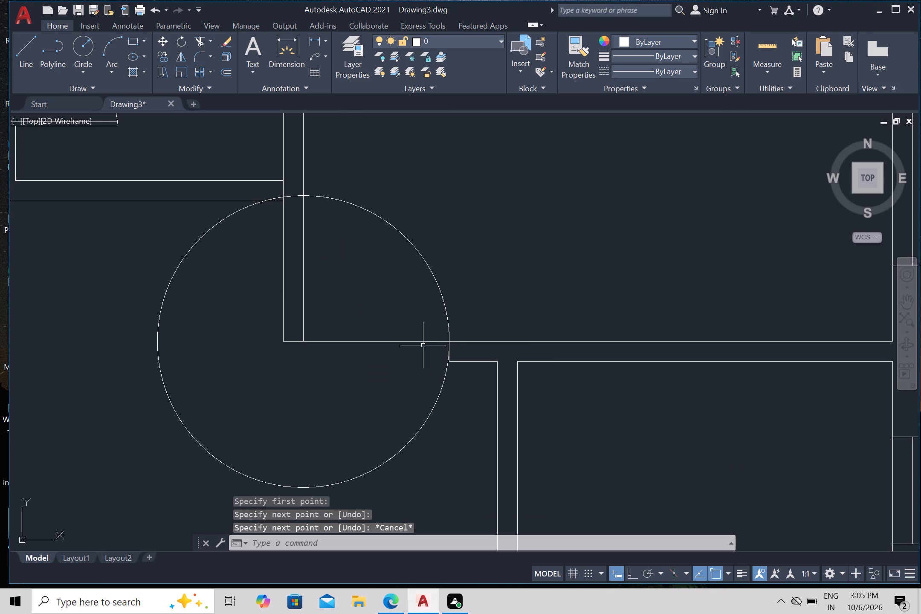
# Offset the vertical partition's right face 1" into the top-right room for the door leaf.
pyautogui.scroll(-1, 368, 360)
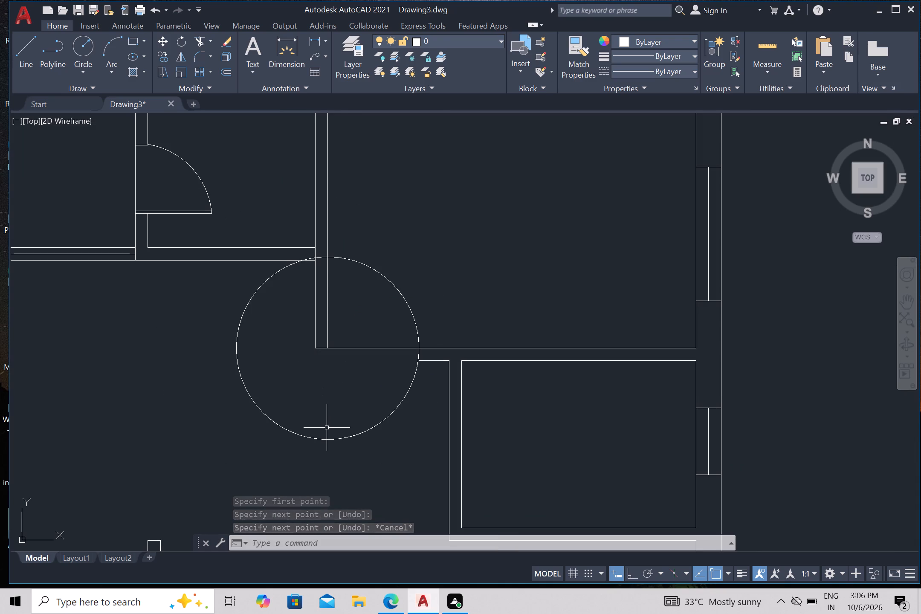
pyautogui.press('o')
pyautogui.press('Return')
pyautogui.press('Return')
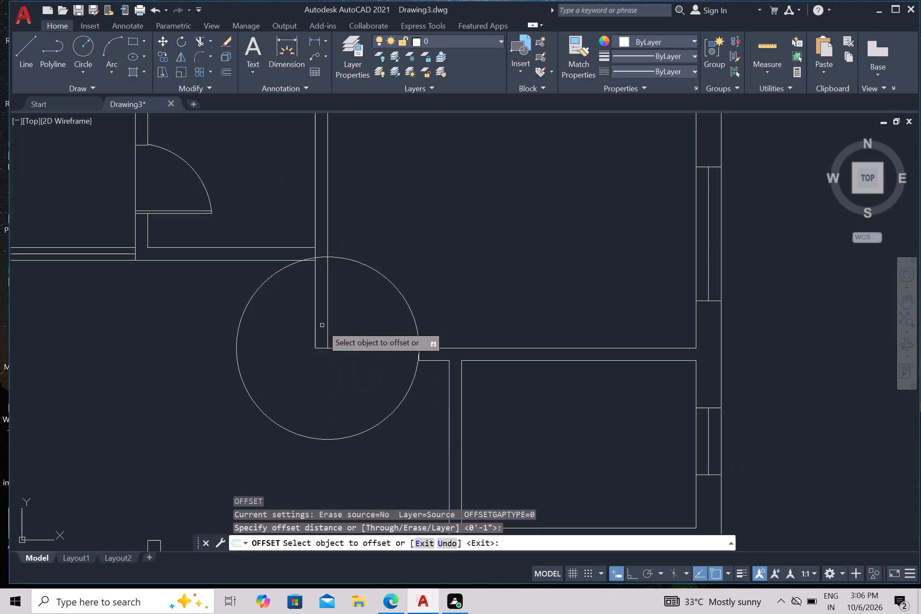
pyautogui.click(327, 317)
pyautogui.moveTo(340, 313); pyautogui.dragTo(345, 313)
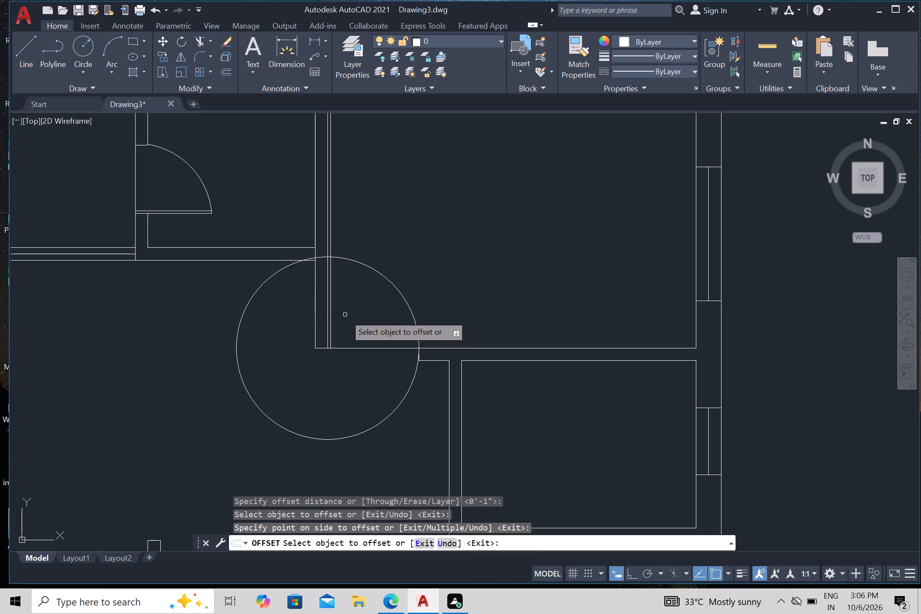
pyautogui.press('Escape')
# Trim the offset line above the circle, and remove the circle's portions within the walls and outside the top-right room.
pyautogui.write('tr')
pyautogui.press('Return')
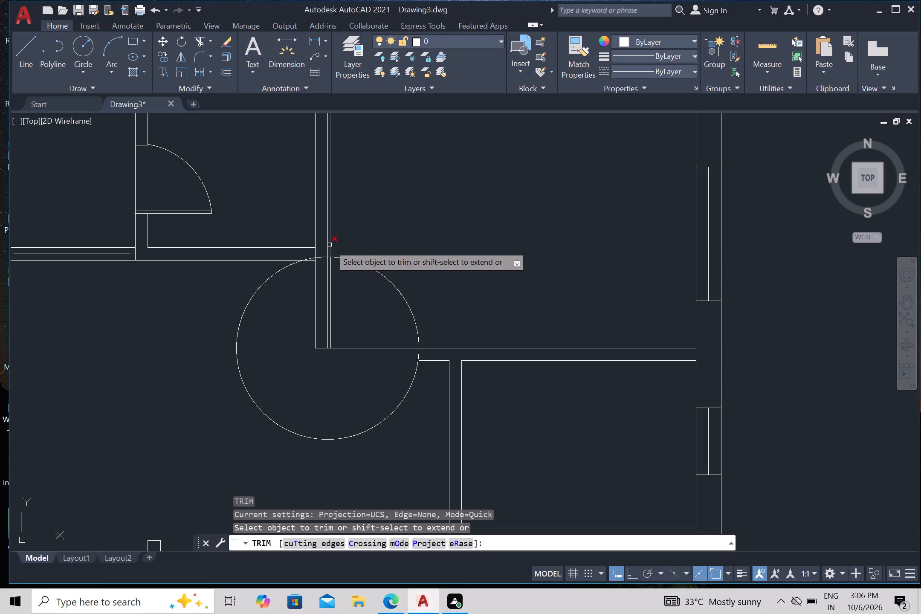
pyautogui.click(330, 249)
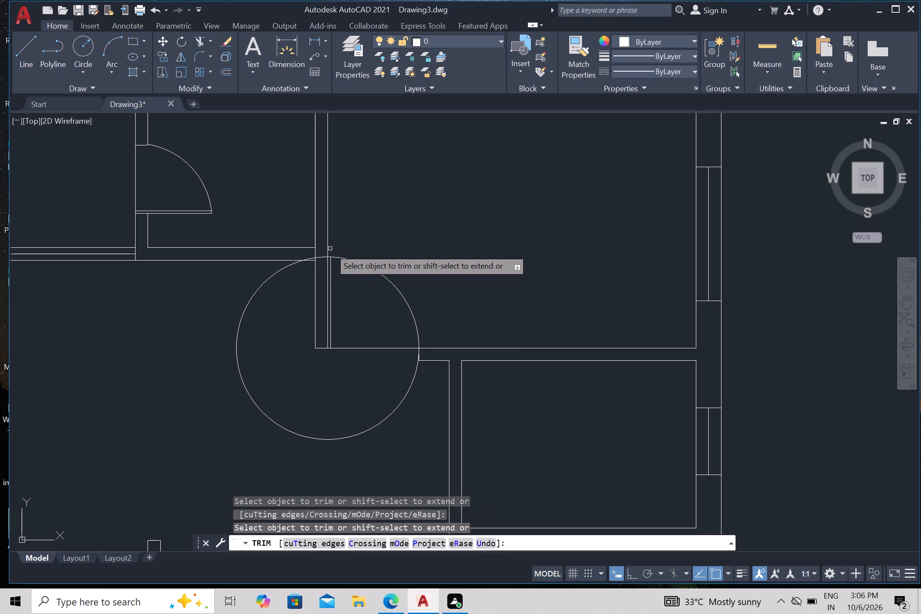
pyautogui.click(321, 255)
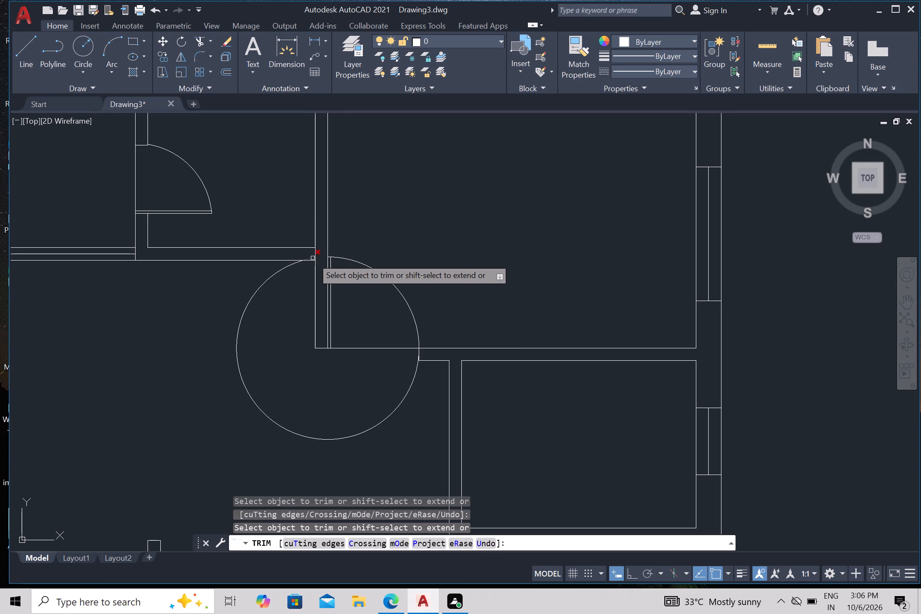
pyautogui.scroll(1, 313, 258)
pyautogui.click(313, 258)
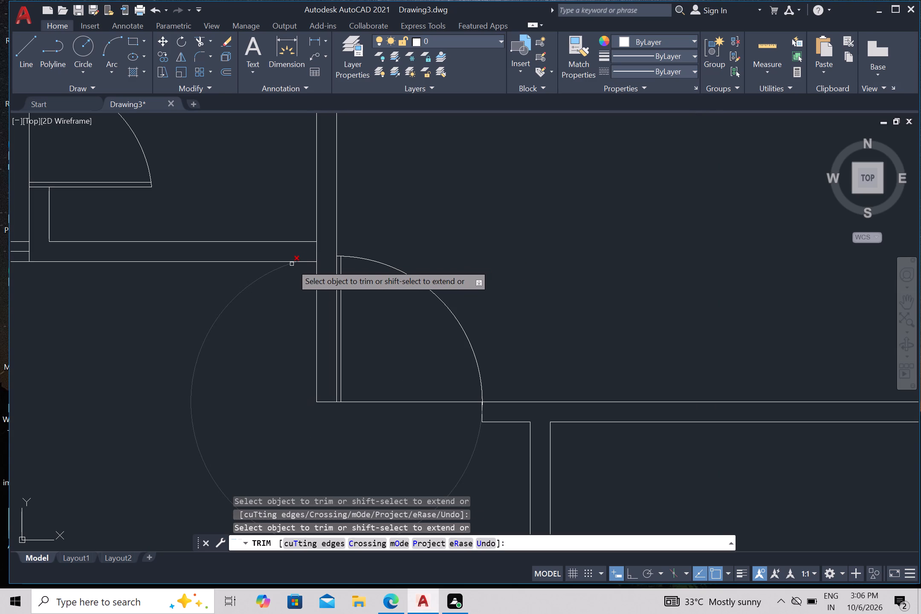
pyautogui.click(292, 264)
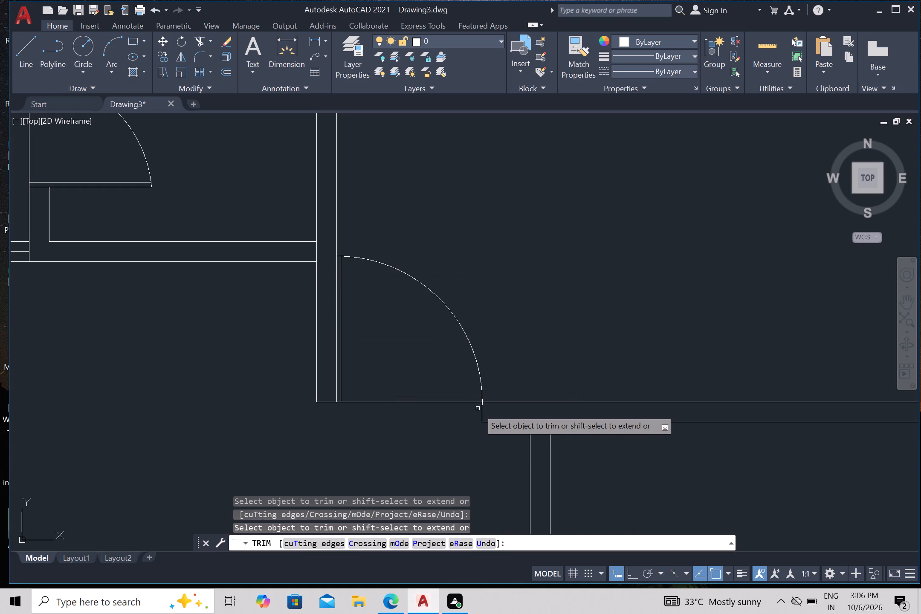
# Trim the leftover arc sliver below the doorway line and the short arc piece between the partition face and the leaf line.
pyautogui.scroll(7, 478, 408)
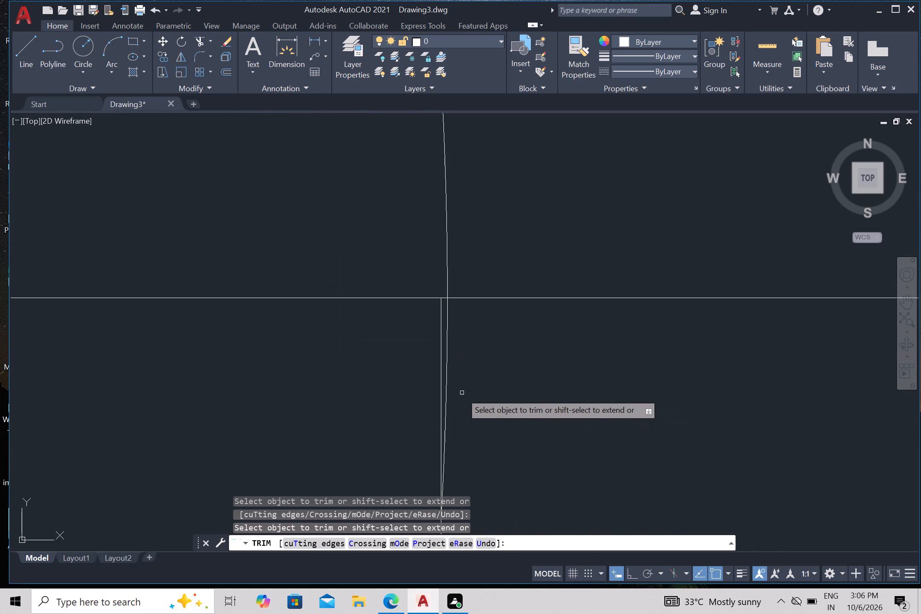
pyautogui.click(447, 371)
pyautogui.scroll(-6, 467, 378)
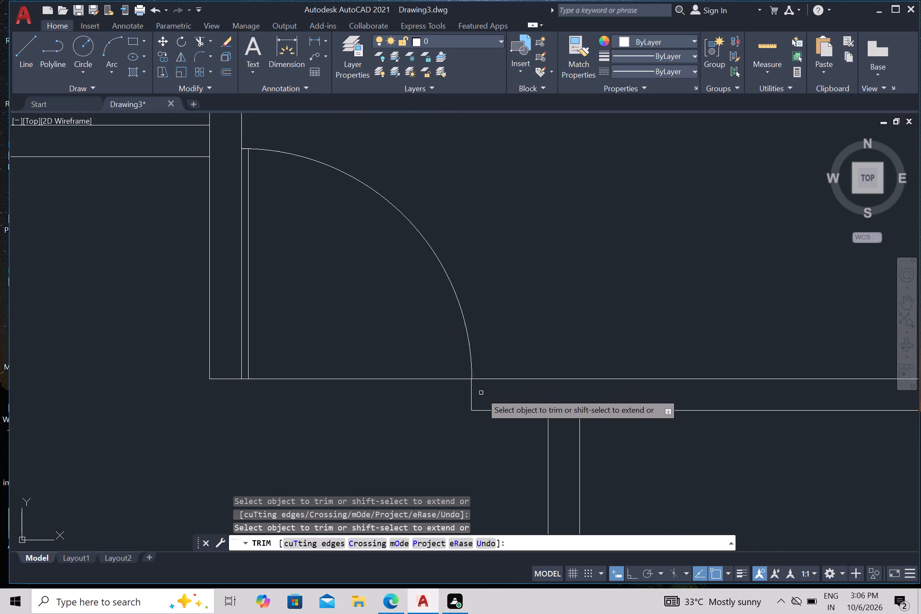
pyautogui.scroll(-1, 401, 449)
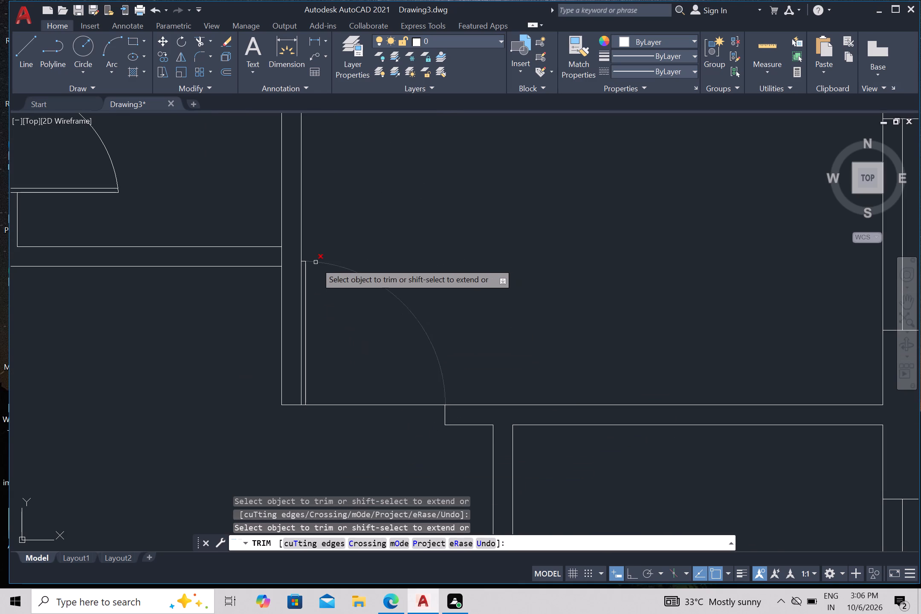
pyautogui.scroll(3, 300, 261)
pyautogui.click(314, 258)
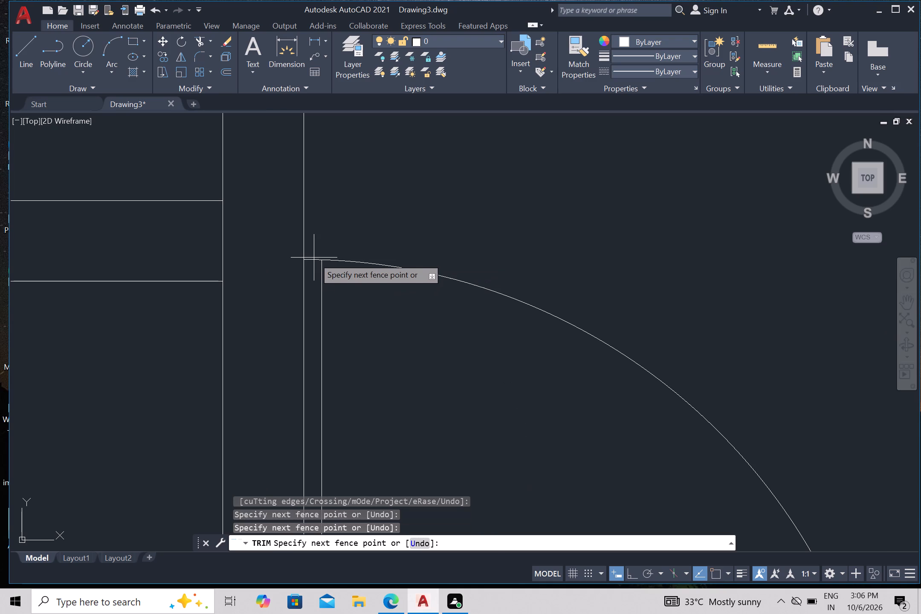
pyautogui.click(314, 264)
pyautogui.scroll(-4, 315, 266)
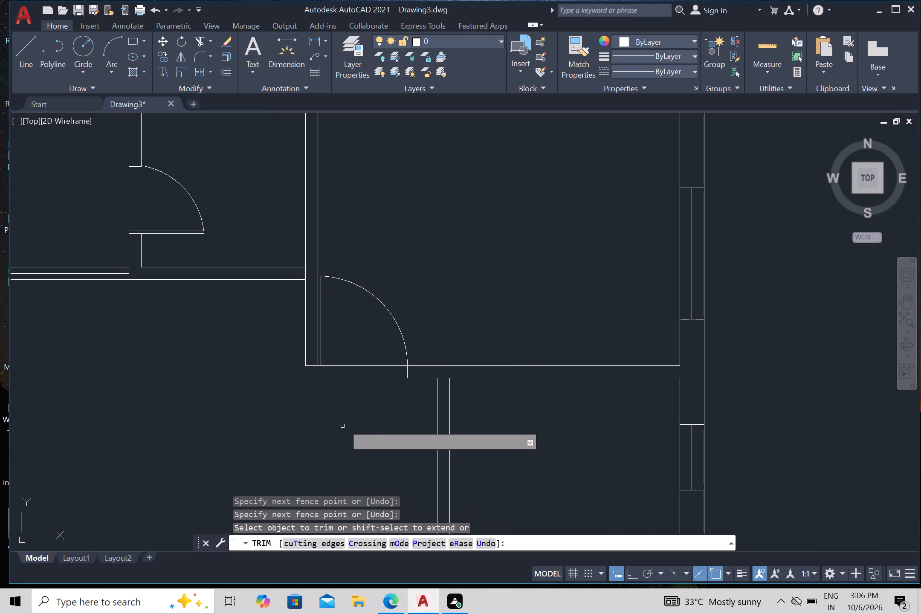
pyautogui.scroll(-1, 348, 410)
pyautogui.moveTo(381, 443); pyautogui.dragTo(362, 396, button='middle')
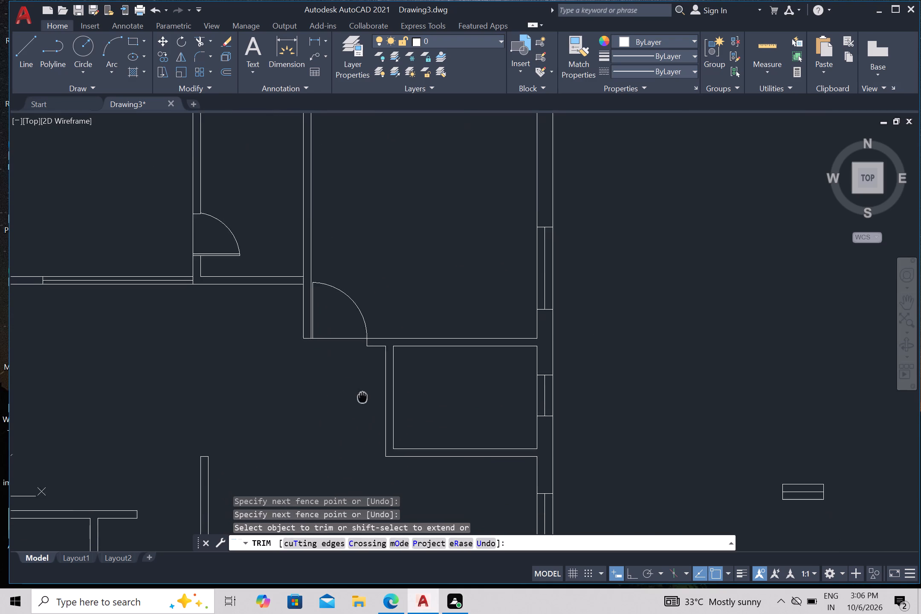
# Draw two horizontal lines with ortho on across the left wall of the small room below the top-right room, marking a doorway.
pyautogui.moveTo(362, 396); pyautogui.dragTo(356, 358, button='middle')
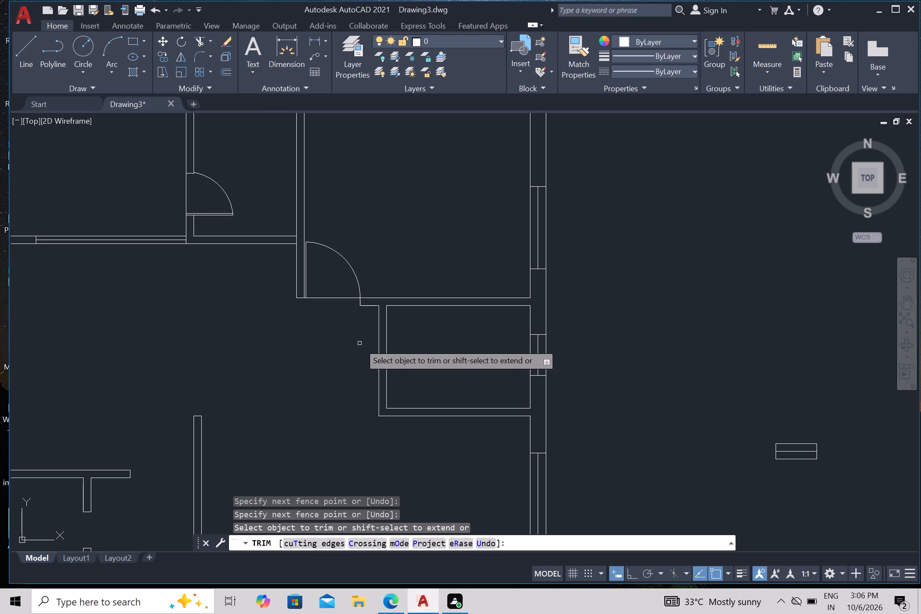
pyautogui.scroll(1, 359, 343)
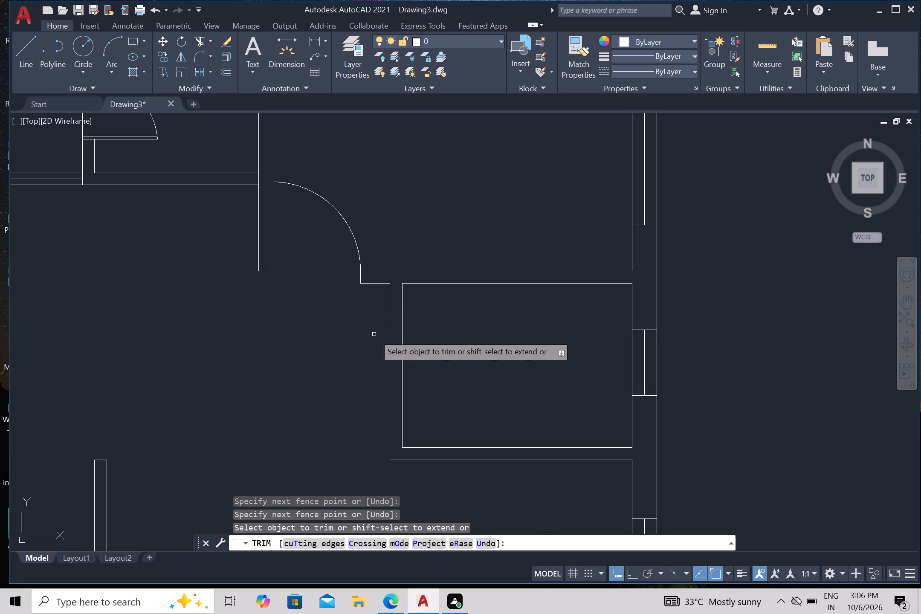
pyautogui.press('Escape')
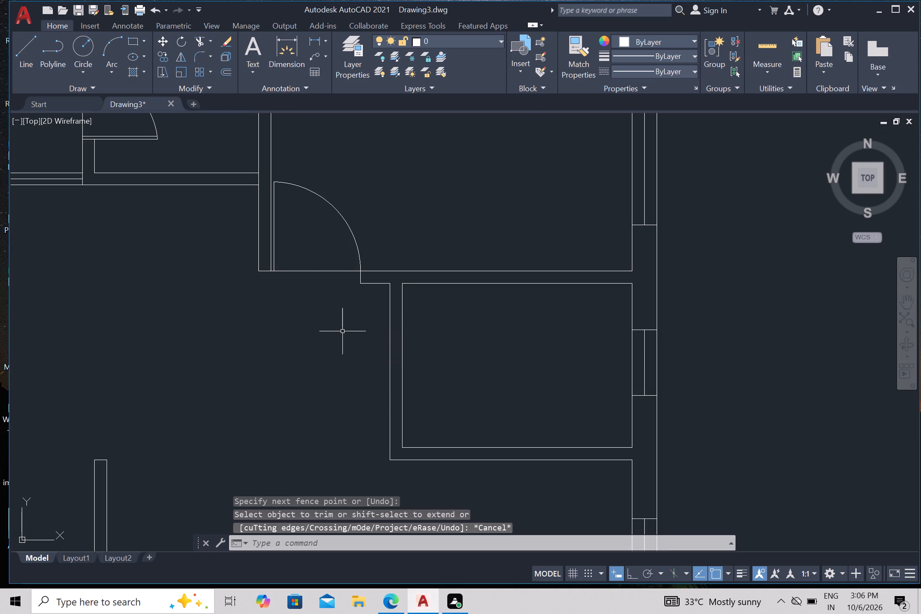
pyautogui.press('l')
pyautogui.press('Return')
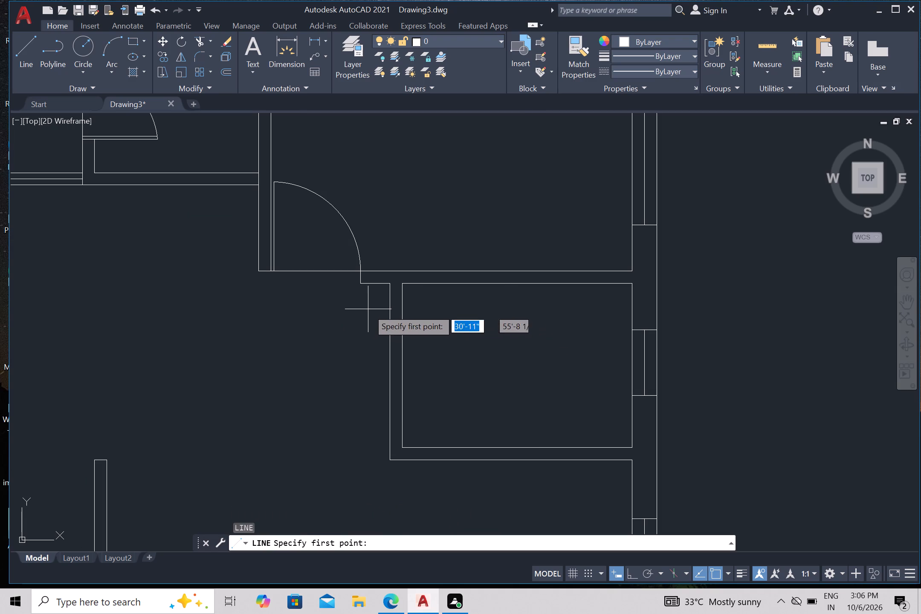
pyautogui.click(368, 309)
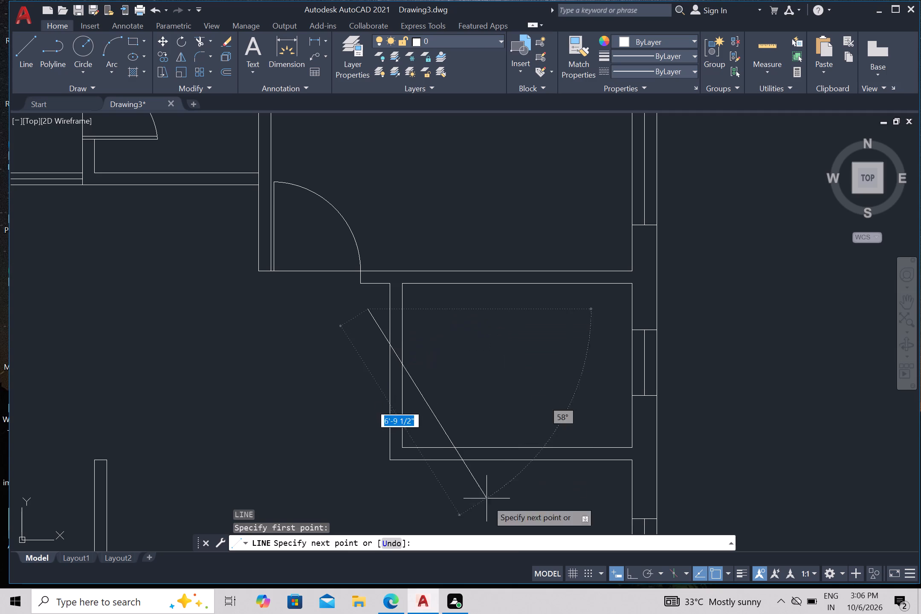
pyautogui.moveTo(634, 574); pyautogui.dragTo(628, 571)
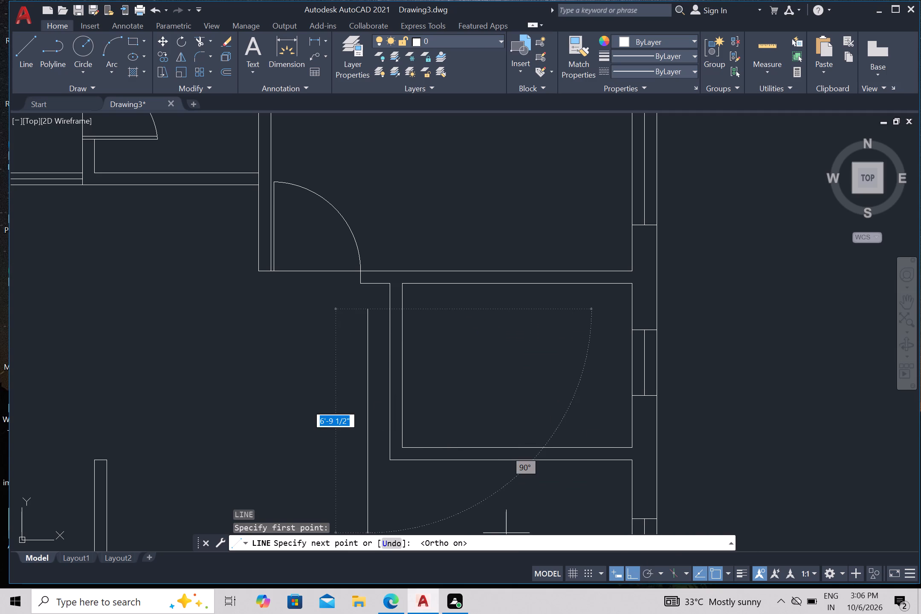
pyautogui.click(521, 401)
pyautogui.press('Escape')
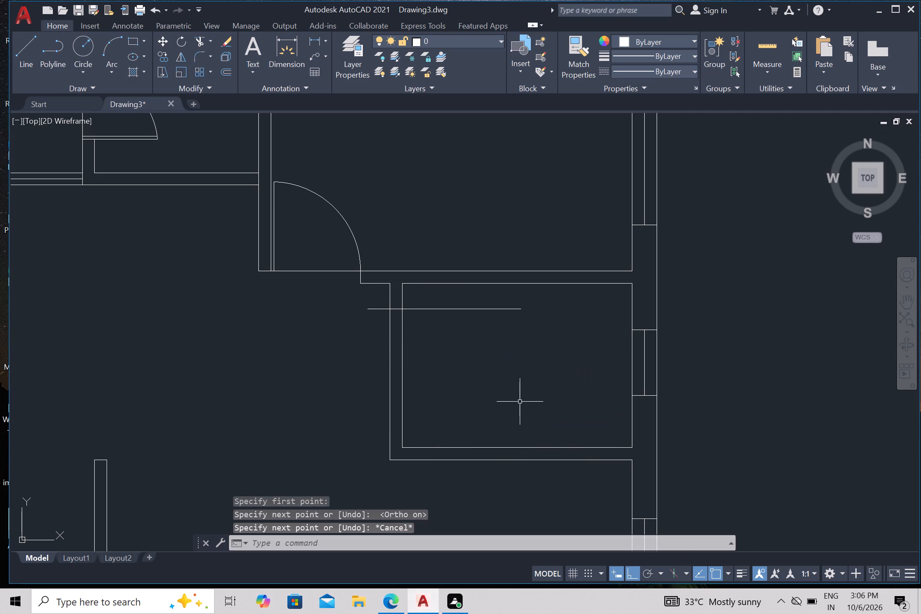
pyautogui.press('l')
pyautogui.press('Return')
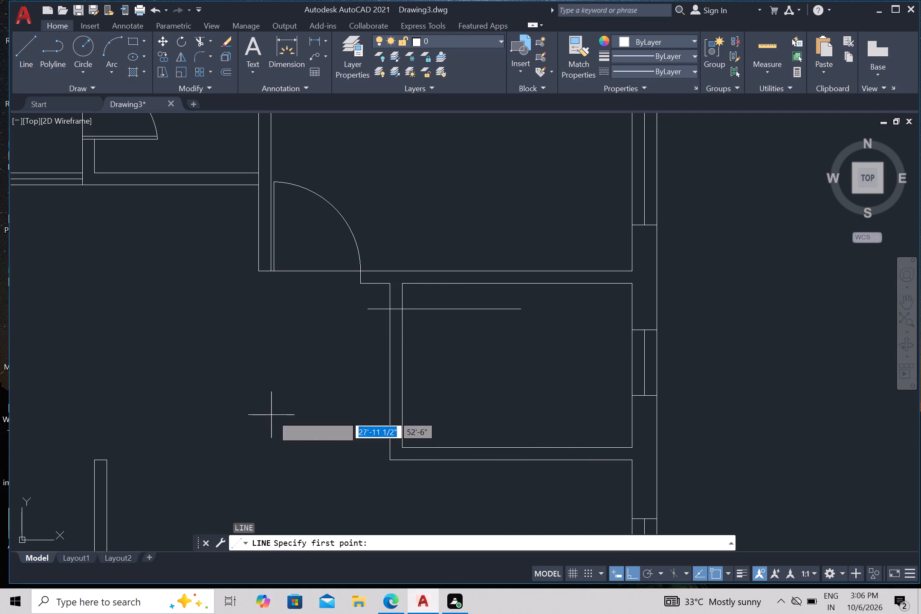
pyautogui.click(368, 359)
pyautogui.click(463, 355)
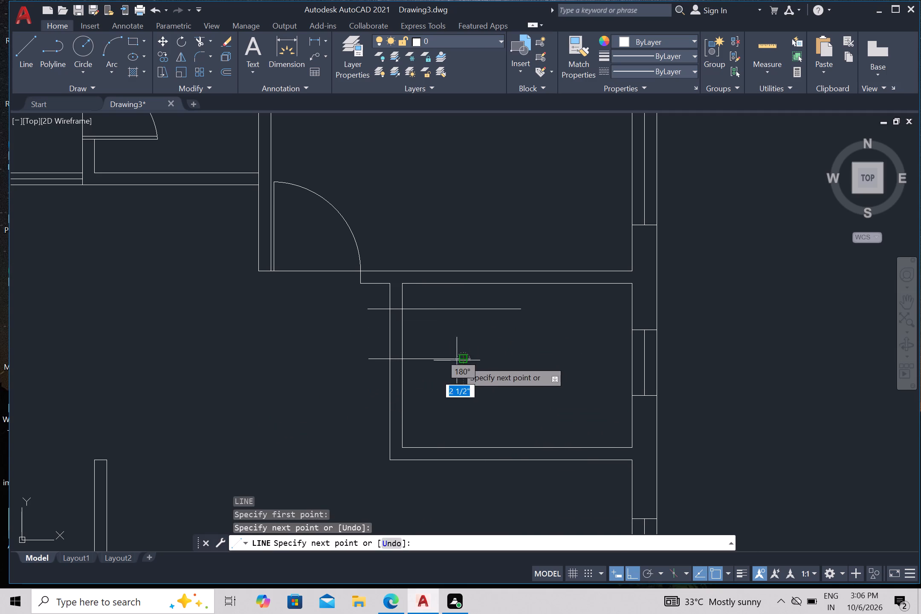
pyautogui.press('Escape')
# Trim the wall faces between the two marking lines and the line ends overhanging both sides of the wall to open the doorway.
pyautogui.press('t')
pyautogui.press('r')
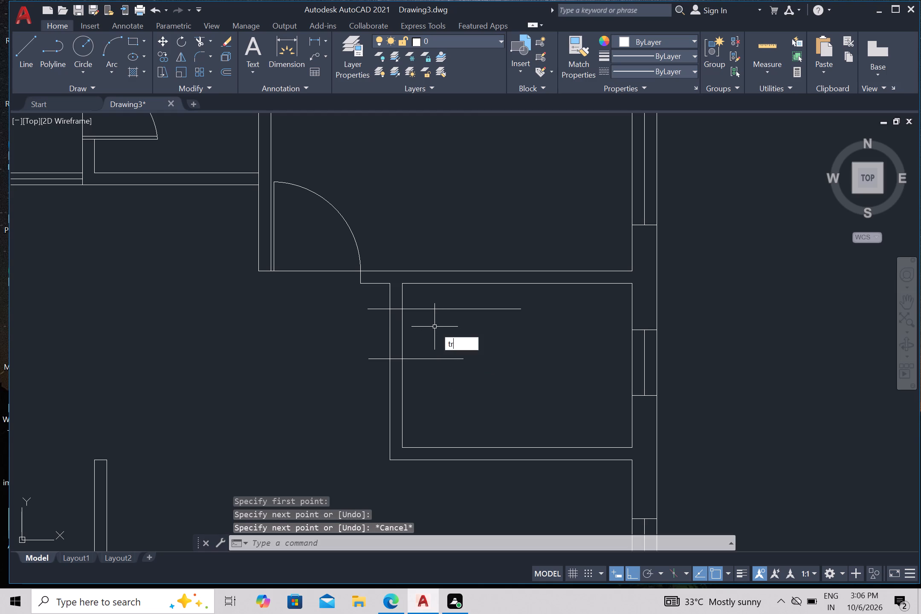
pyautogui.press('Return')
pyautogui.moveTo(429, 333); pyautogui.dragTo(425, 333)
pyautogui.click(371, 326)
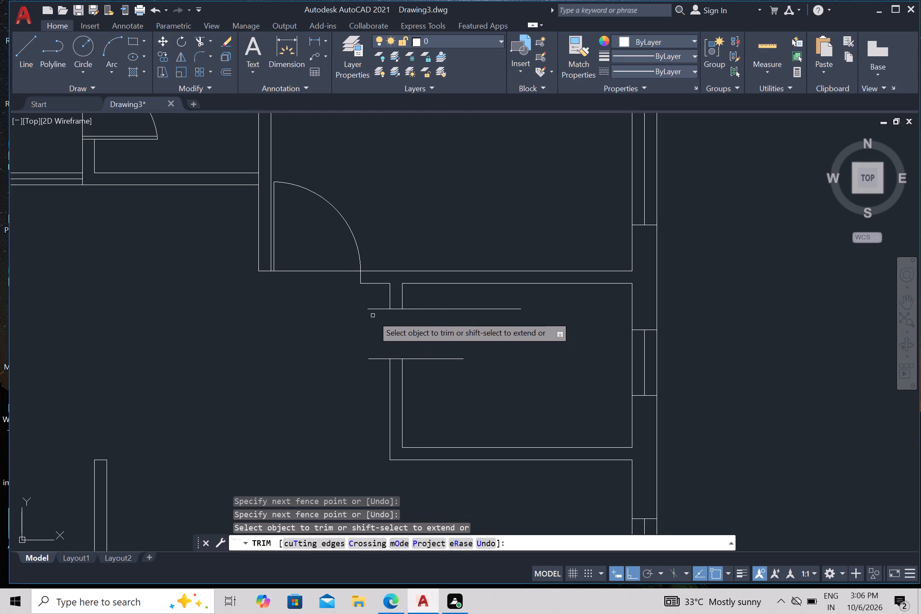
pyautogui.click(373, 299)
pyautogui.click(374, 371)
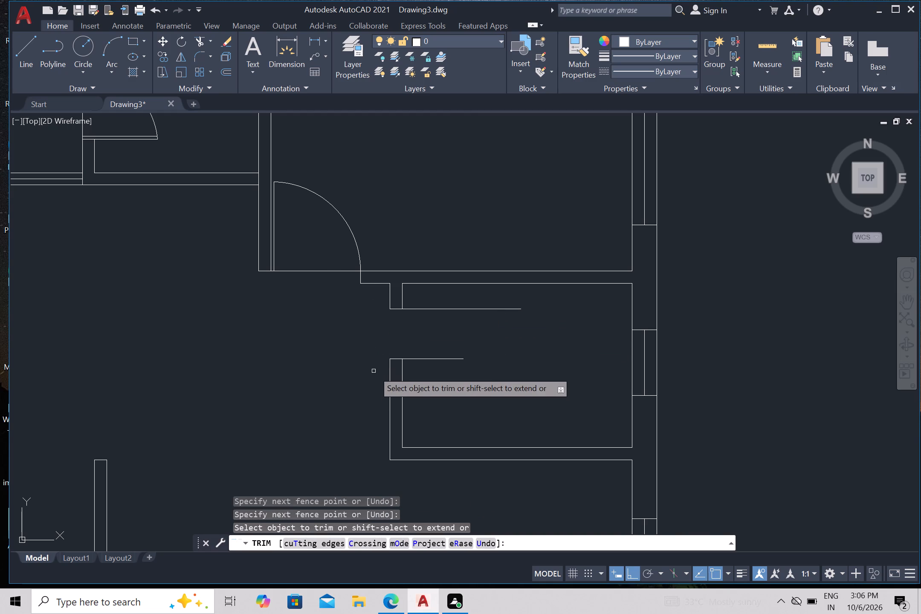
pyautogui.click(428, 368)
pyautogui.click(420, 301)
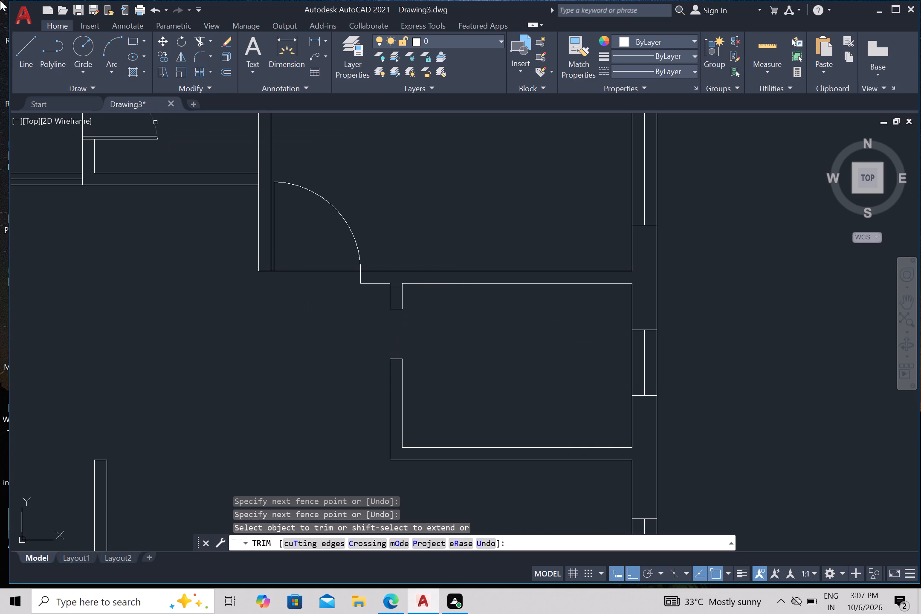
# Draw a circle of about 1'-6 1/2" radius centred on the bottom-left corner of the new doorway's upper wall stub.
pyautogui.click(84, 53)
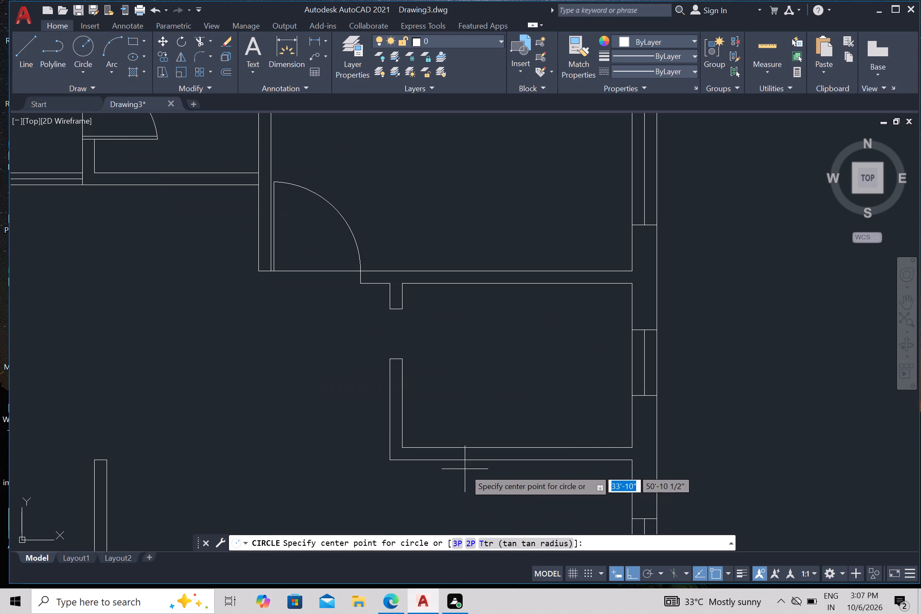
pyautogui.click(388, 312)
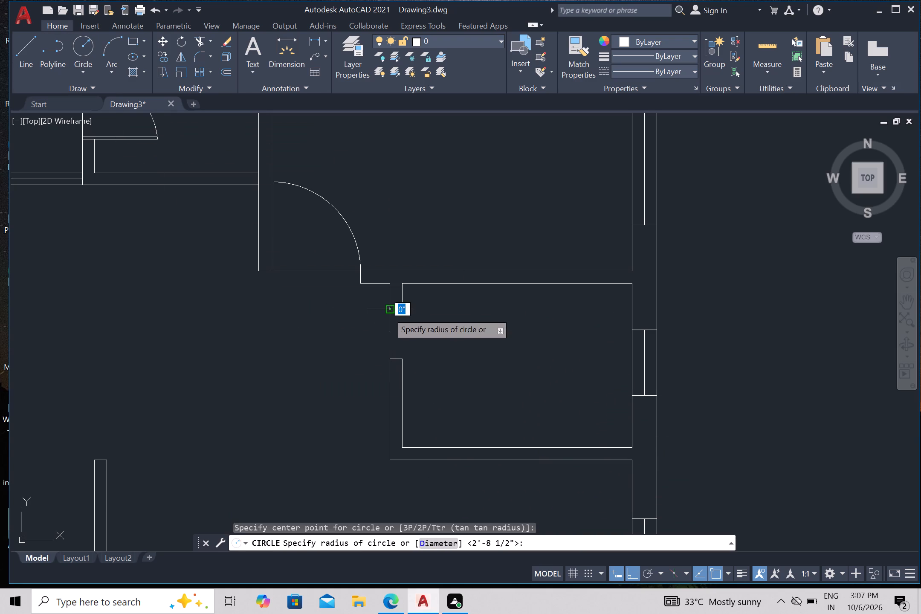
pyautogui.click(440, 338)
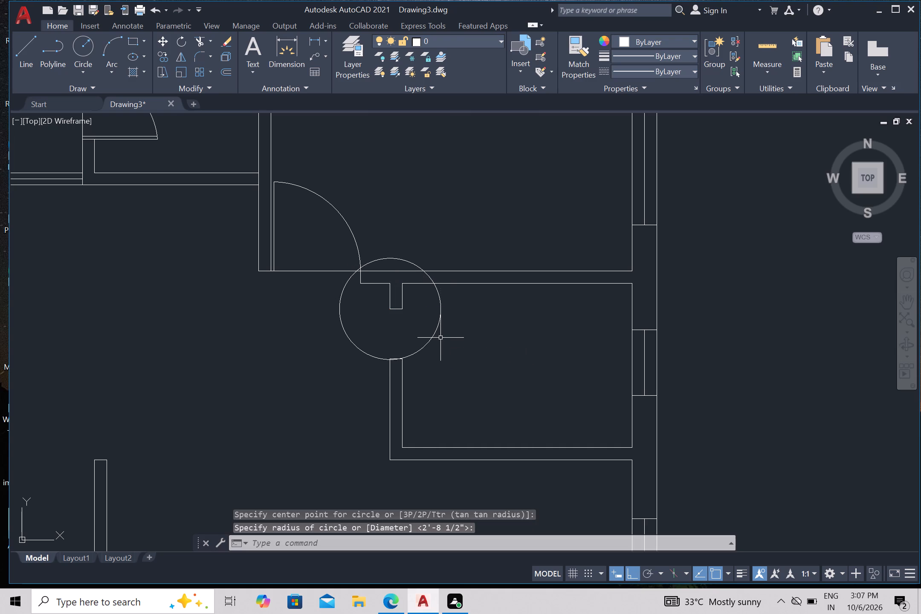
# Draw a horizontal line from the circle's centre into the small room, extending past the circle.
pyautogui.click(24, 57)
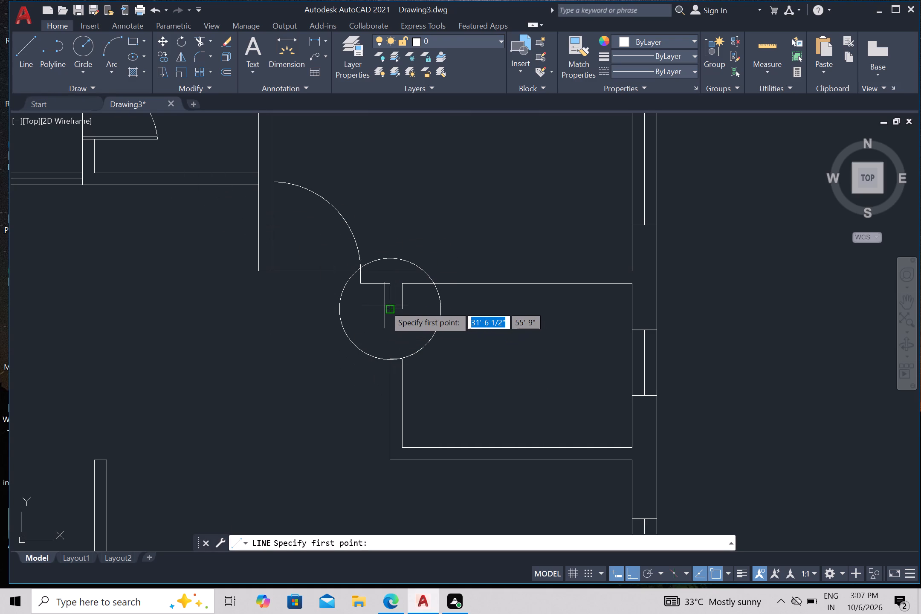
pyautogui.click(388, 307)
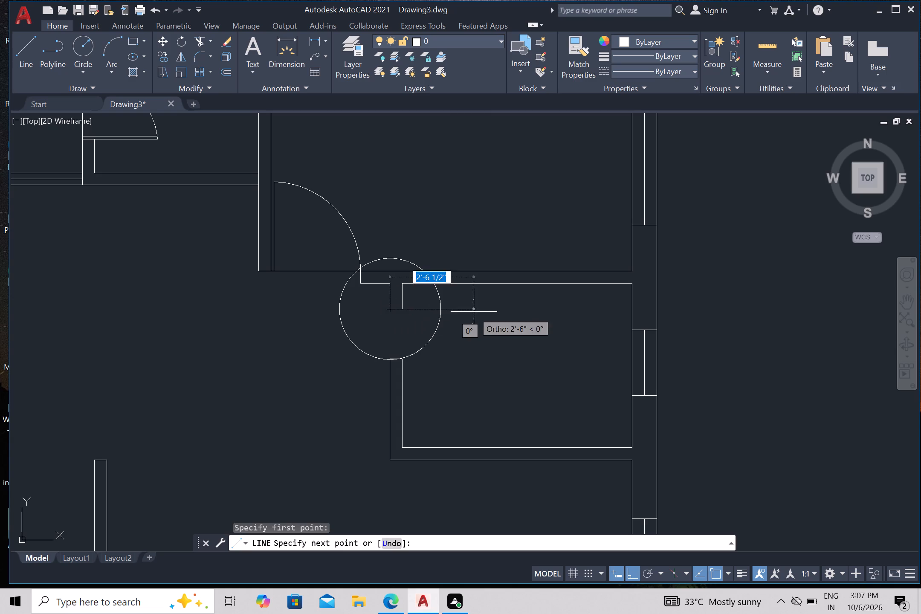
pyautogui.click(489, 313)
pyautogui.press('Escape')
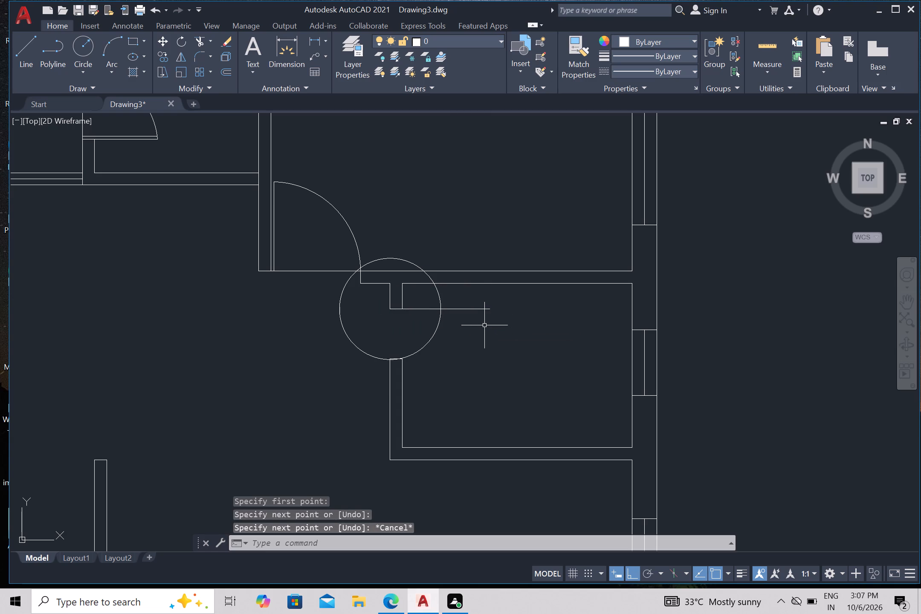
# Offset the horizontal line 1" downward to form the door leaf.
pyautogui.press('o')
pyautogui.press('Return')
pyautogui.press('Return')
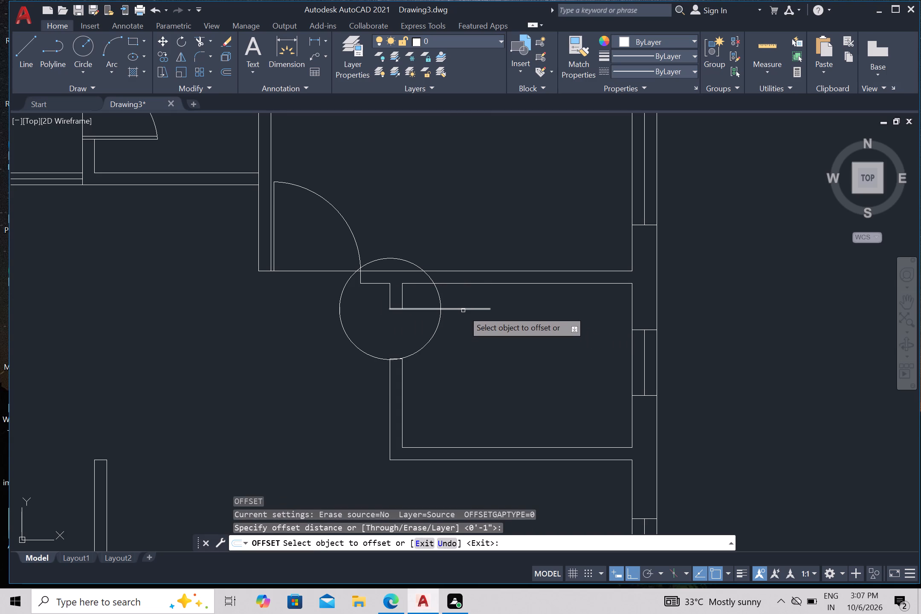
pyautogui.click(463, 310)
pyautogui.moveTo(465, 335); pyautogui.dragTo(466, 341)
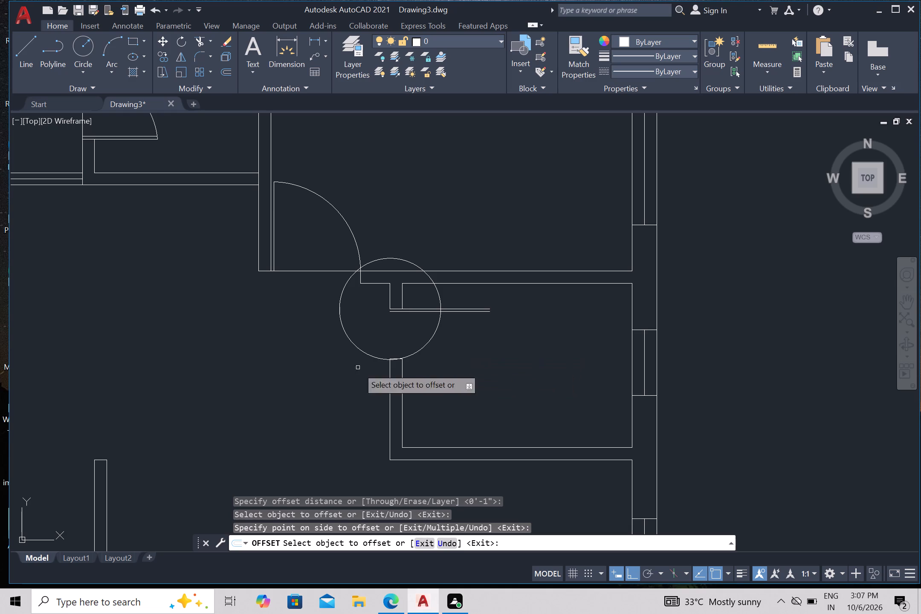
# Draw a vertical line across the small room's doorway along the wall's outer face, from the upper stub's corner down to the lower stub.
pyautogui.click(23, 58)
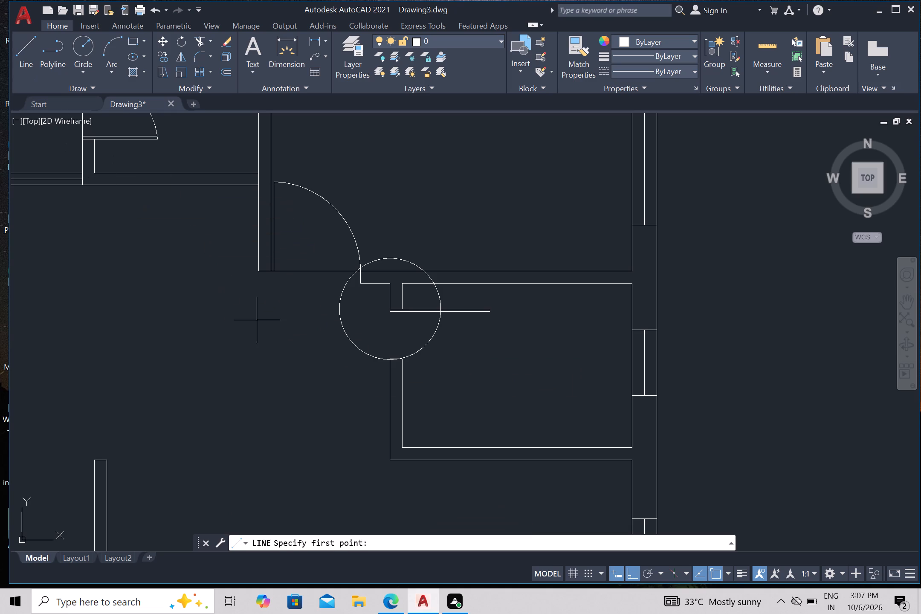
pyautogui.scroll(2, 389, 307)
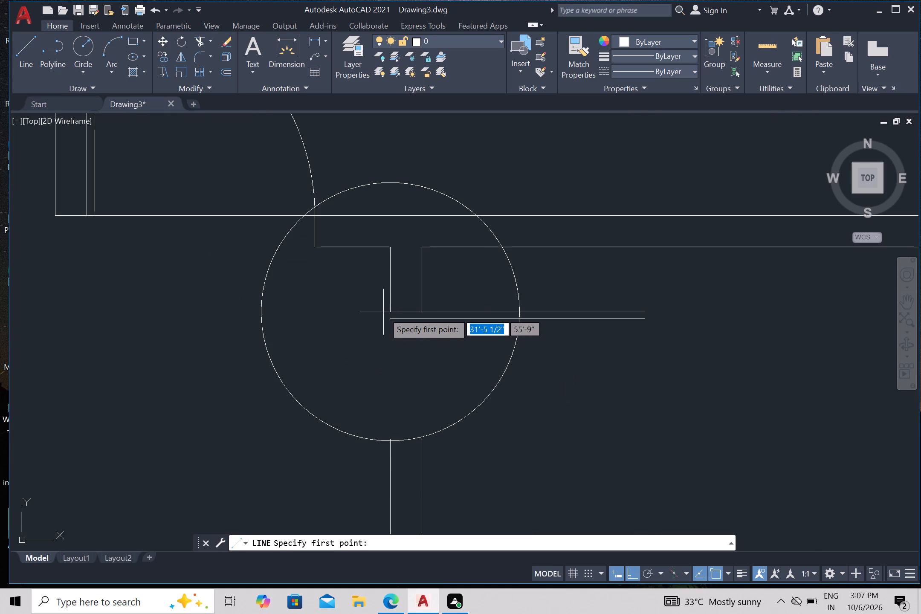
pyautogui.click(391, 310)
pyautogui.scroll(-1, 389, 327)
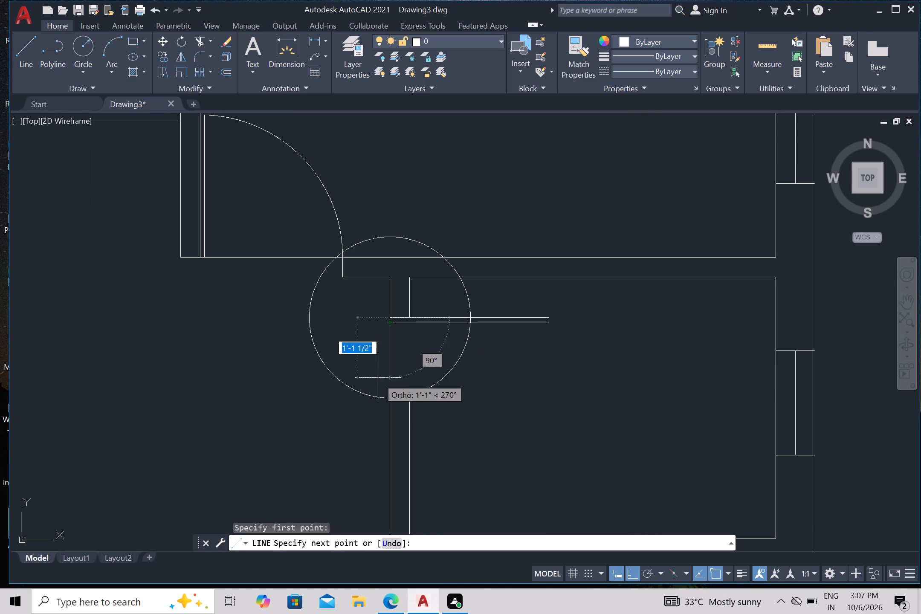
pyautogui.click(394, 399)
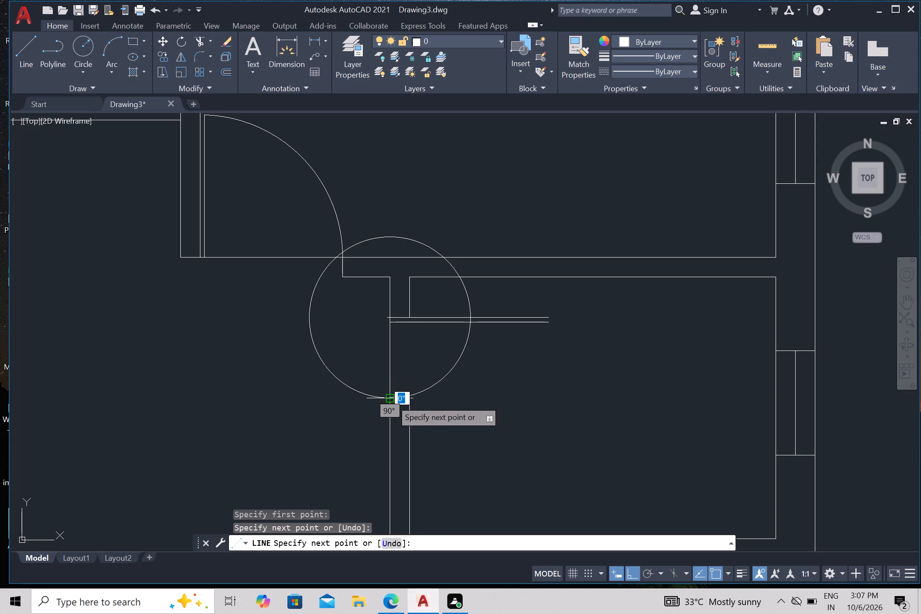
pyautogui.press('Escape')
# Trim the leaf lines beyond the circle and remove the circle's portions above the leaf and outside the small room, leaving the swing arc.
pyautogui.press('t')
pyautogui.press('r')
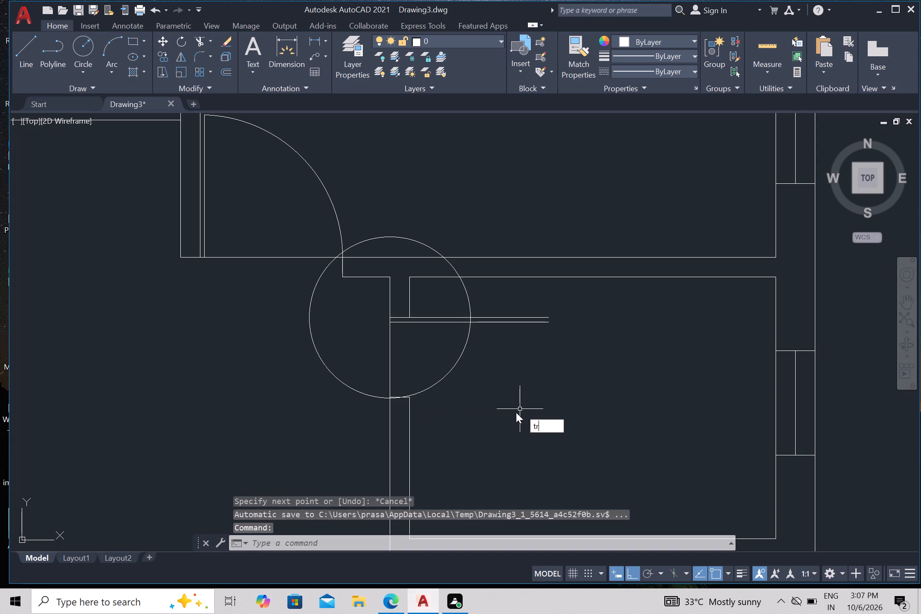
pyautogui.press('Return')
pyautogui.moveTo(505, 350); pyautogui.dragTo(504, 347)
pyautogui.click(493, 302)
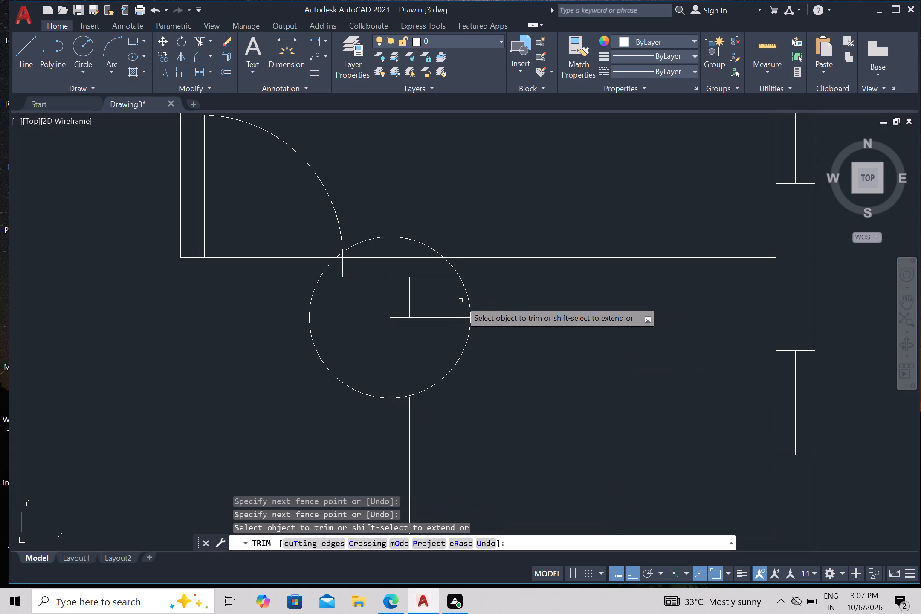
pyautogui.click(469, 298)
pyautogui.click(455, 271)
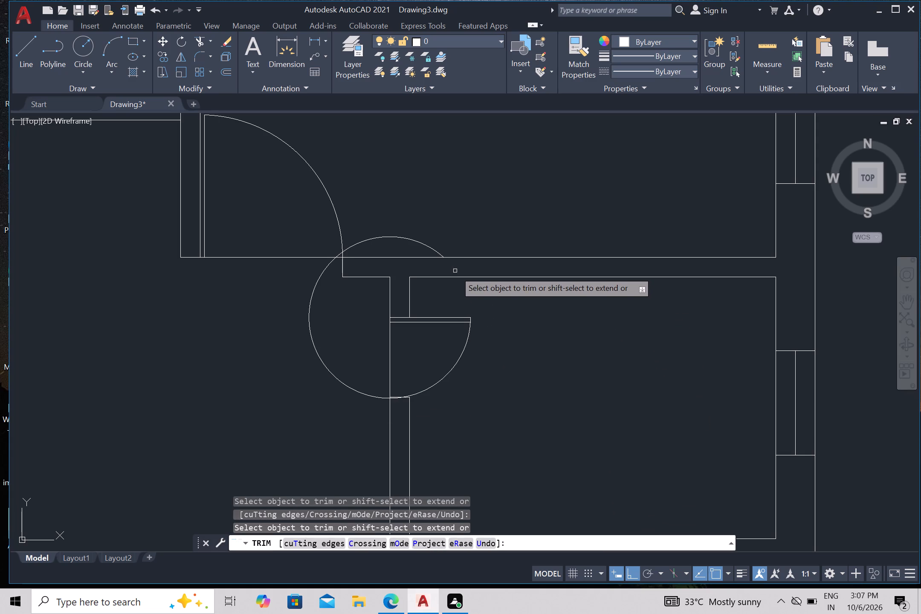
pyautogui.click(433, 250)
pyautogui.scroll(3, 338, 267)
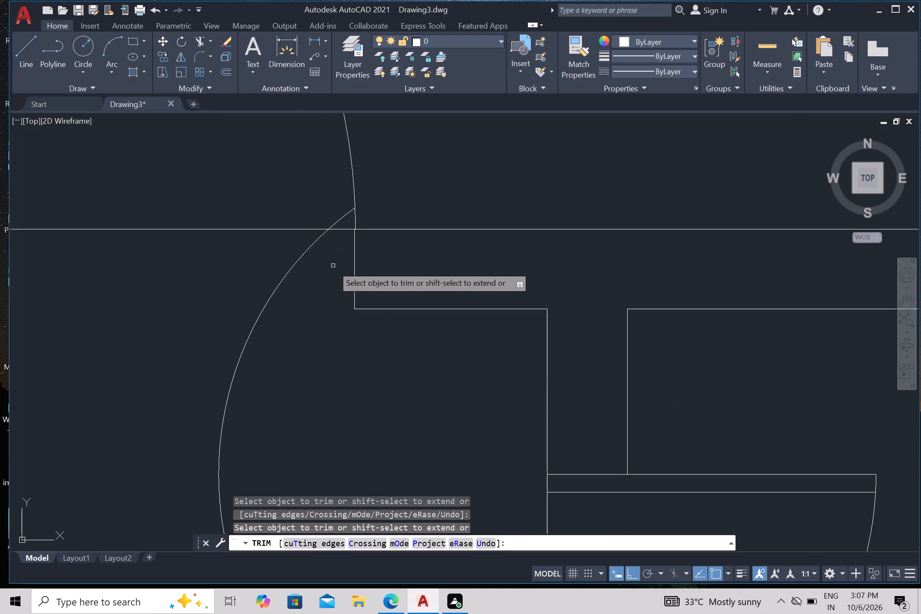
pyautogui.click(341, 218)
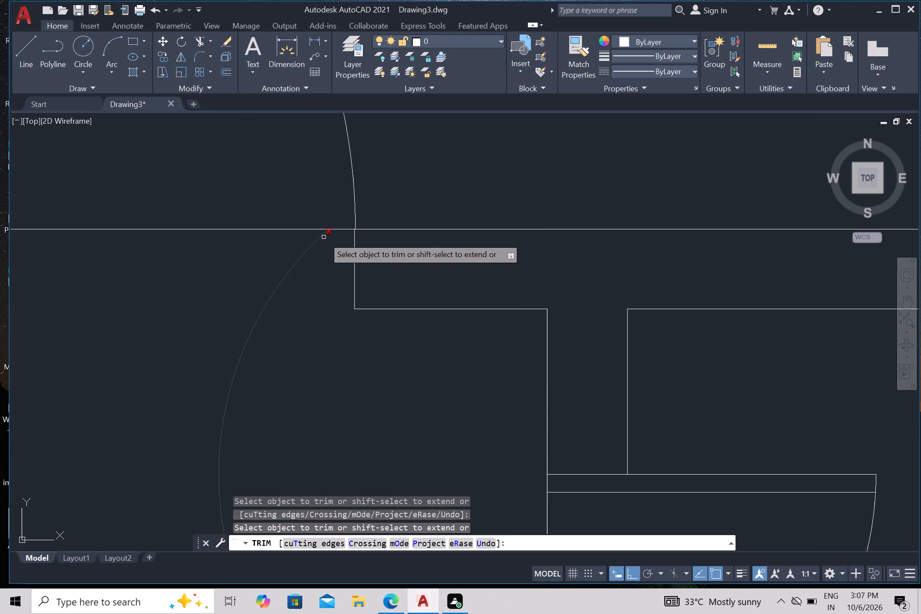
pyautogui.click(323, 237)
# Start a door-swing circle centred on the upper stub's bottom-left corner at the doorway of the small room by the plan's left outer wall.
pyautogui.scroll(-3, 329, 302)
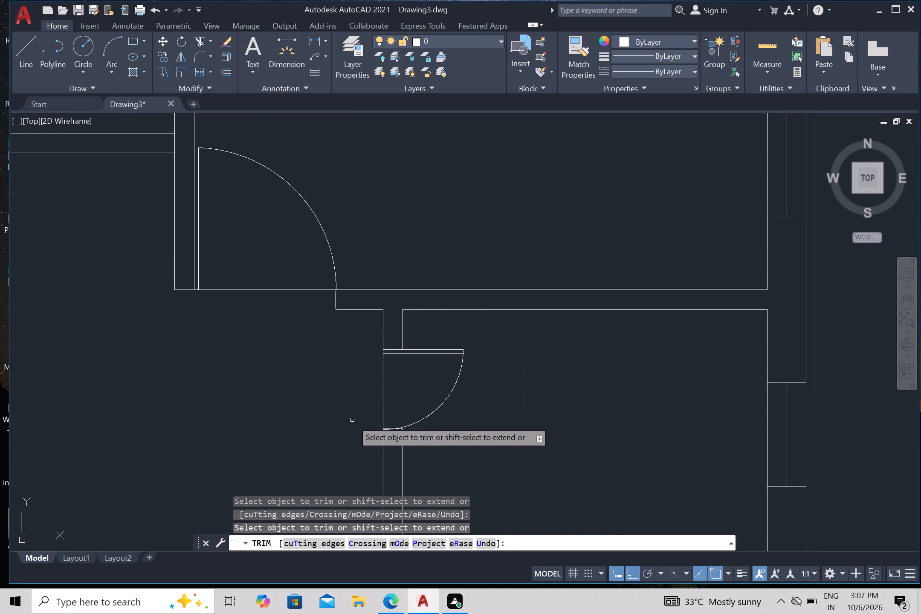
pyautogui.scroll(-2, 348, 420)
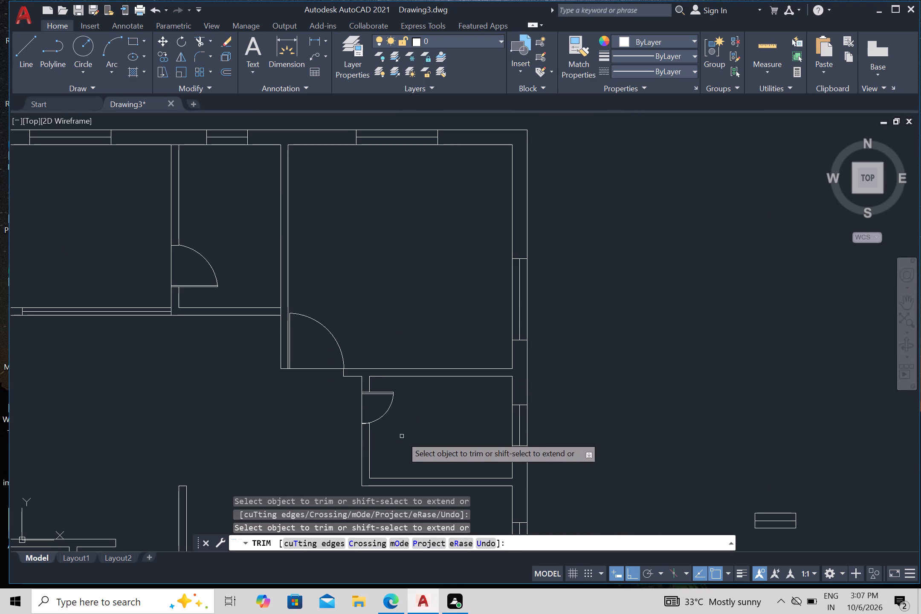
pyautogui.moveTo(401, 435); pyautogui.dragTo(384, 317, button='middle')
pyautogui.scroll(-2, 275, 427)
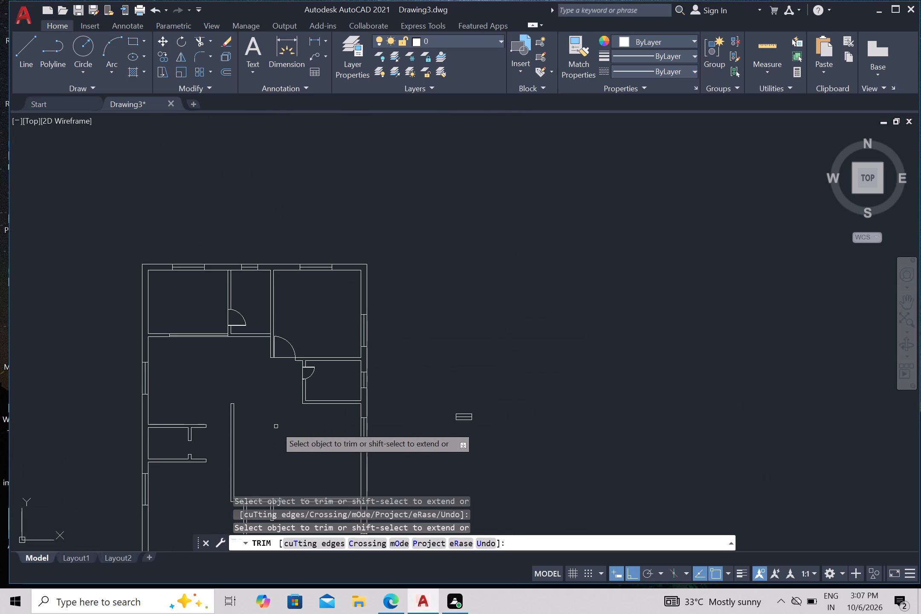
pyautogui.moveTo(281, 432); pyautogui.dragTo(494, 303, button='middle')
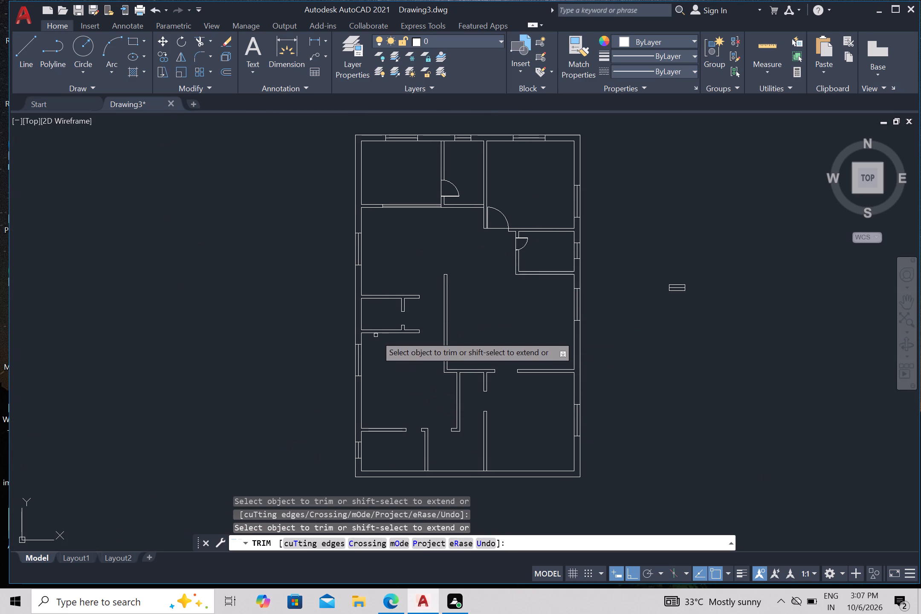
pyautogui.click(78, 51)
pyautogui.scroll(1, 398, 312)
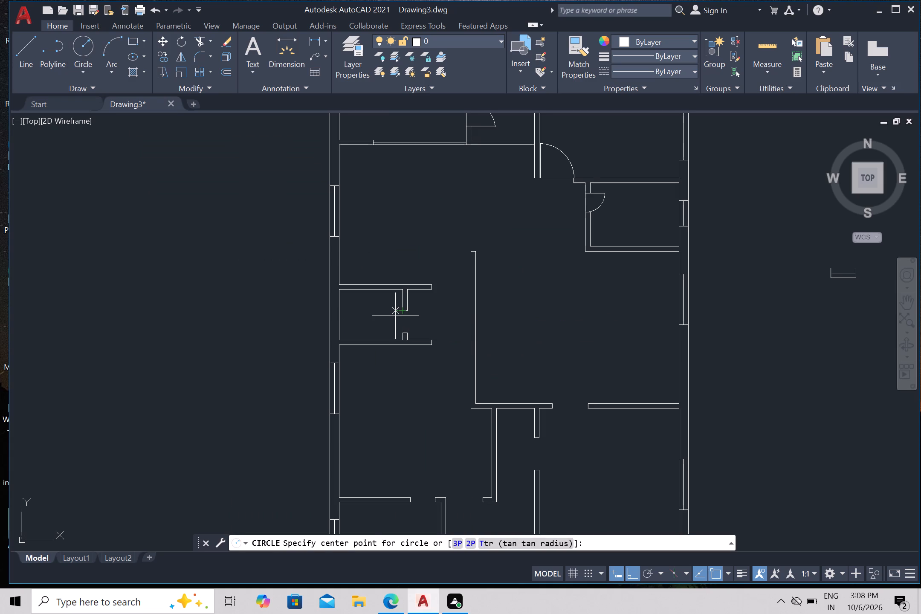
pyautogui.click(402, 312)
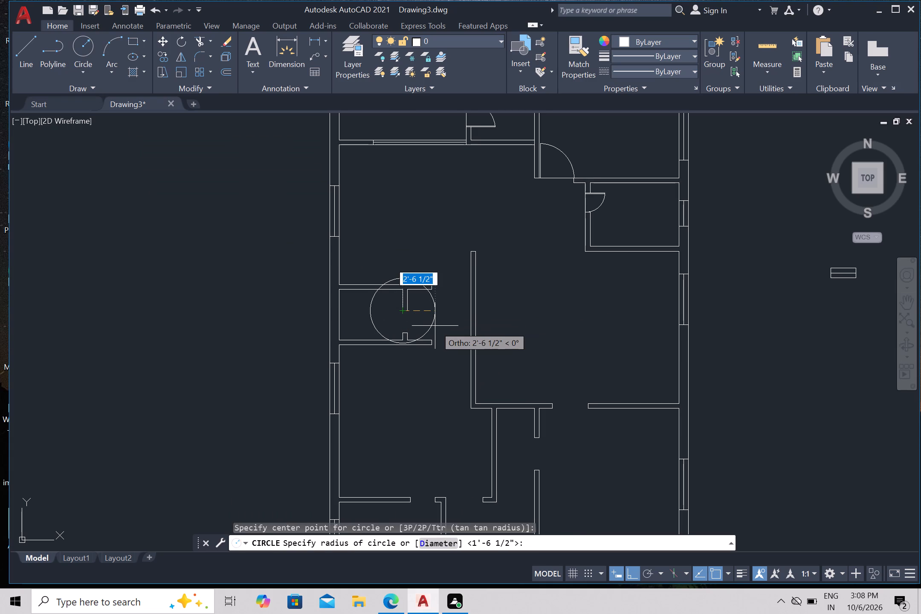
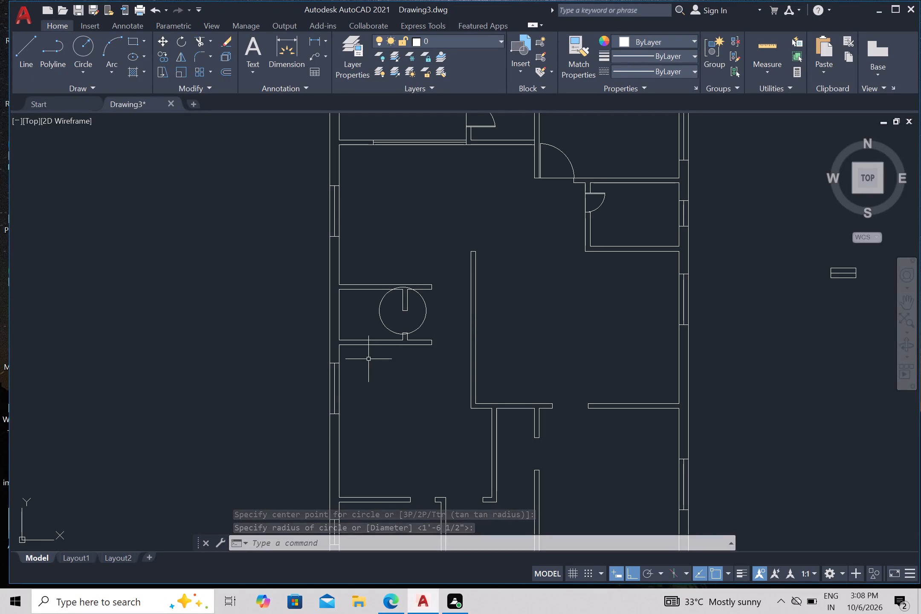
# Draw a vertical line across the small room's doorway along the wall's outer face, from the upper stub's outer corner to the lower stub.
pyautogui.press('Escape')
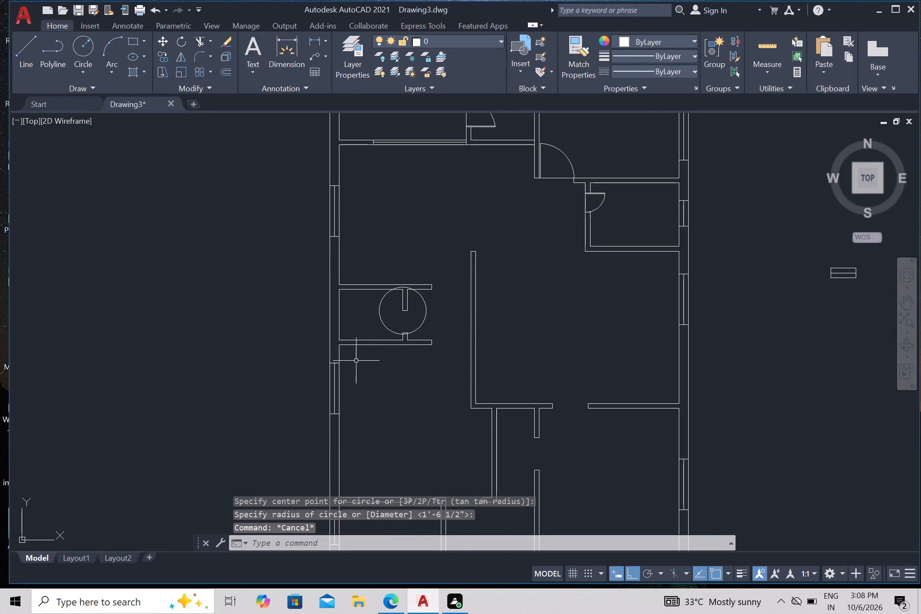
pyautogui.press('l')
pyautogui.press('Return')
pyautogui.scroll(2, 384, 343)
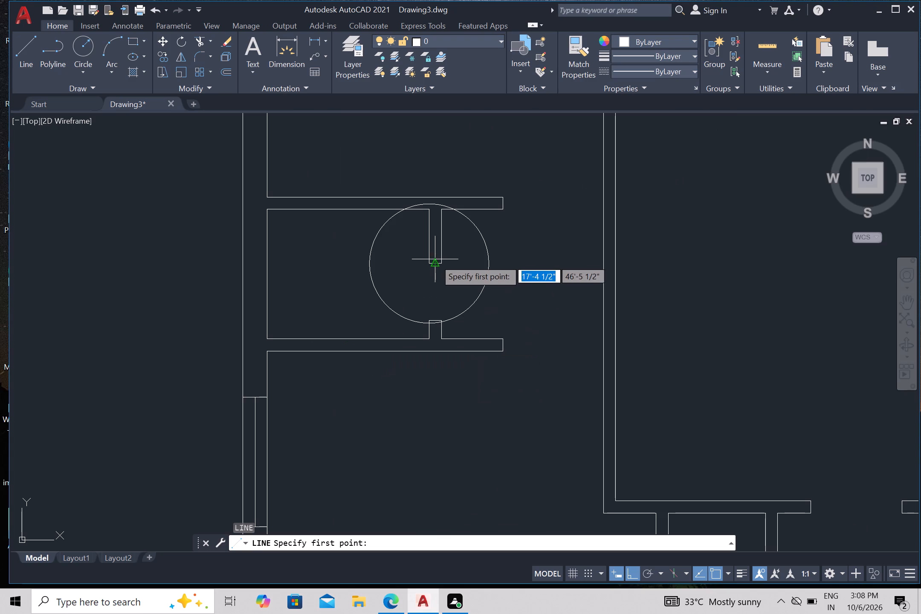
pyautogui.click(441, 261)
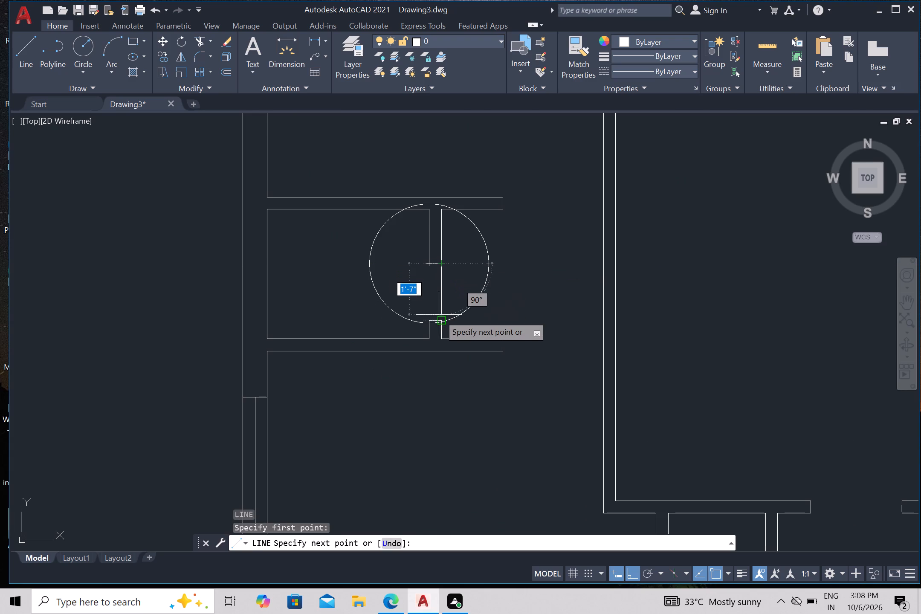
pyautogui.click(440, 321)
pyautogui.press('Escape')
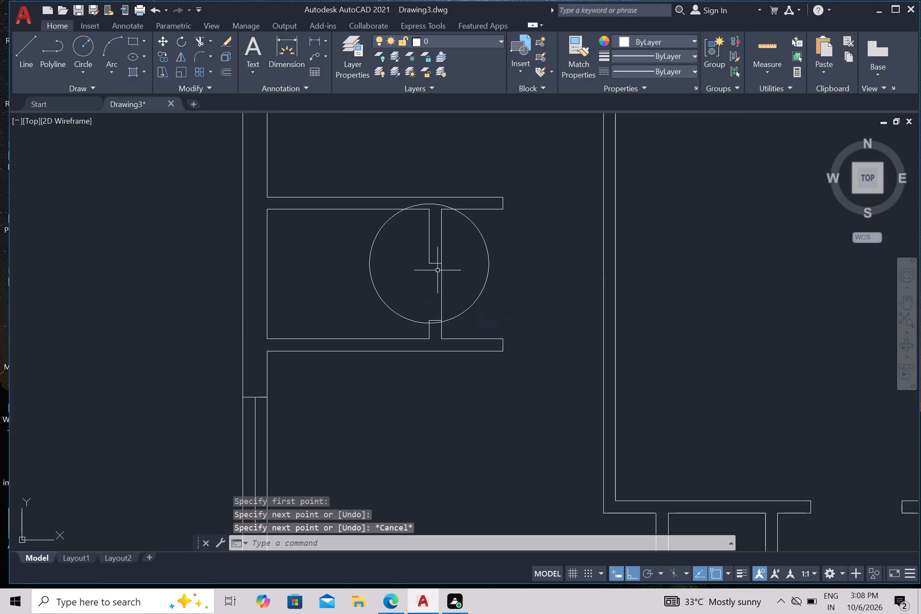
# Draw a horizontal line from the upper stub's outer corner into the small room, extending past the door-swing circle.
pyautogui.press('Return')
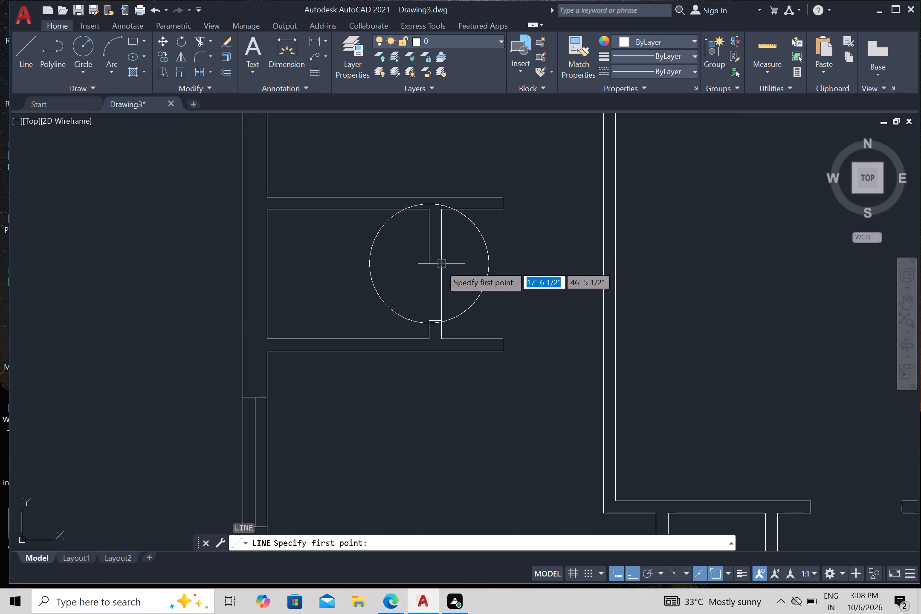
pyautogui.moveTo(440, 265); pyautogui.dragTo(432, 264)
pyautogui.click(336, 277)
pyautogui.press('Return')
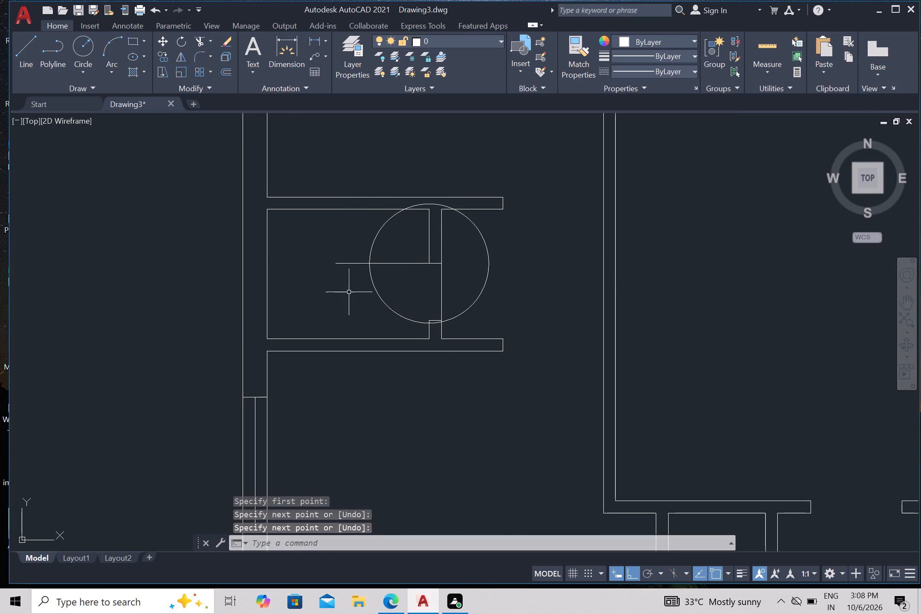
# Offset the horizontal line 1" downward to form the small room's door leaf.
pyautogui.press('o')
pyautogui.press('Return')
pyautogui.press('Return')
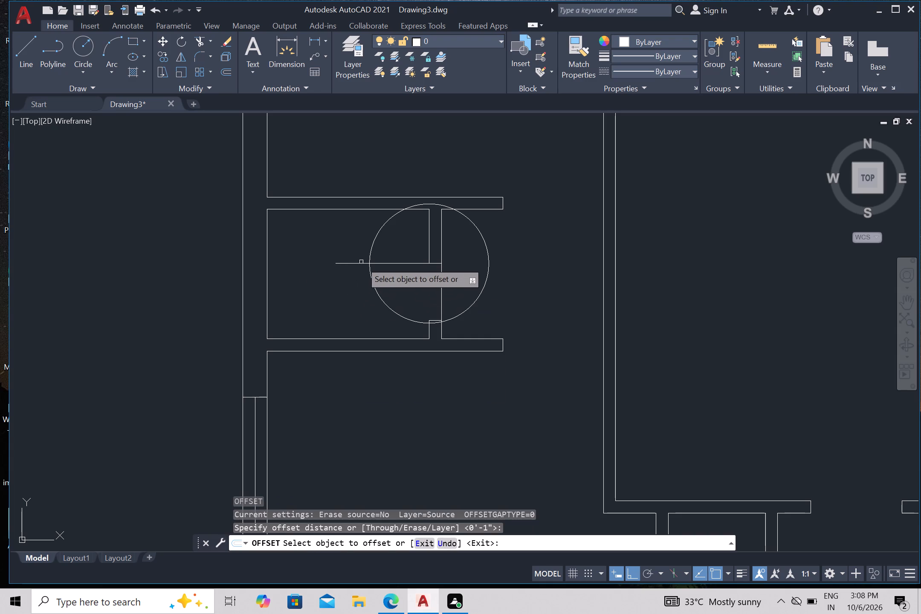
pyautogui.click(359, 264)
pyautogui.click(362, 296)
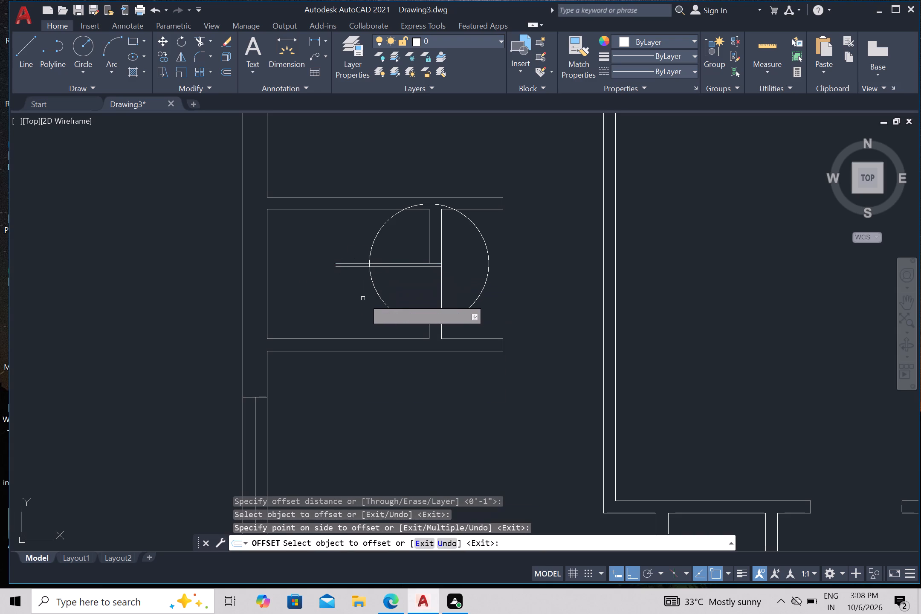
pyautogui.press('Escape')
# Trim the leaf lines beyond the circle and the circle's portions above the leaf, outside the room and within the lower stub, leaving the swing arc.
pyautogui.write('tr')
pyautogui.press('Return')
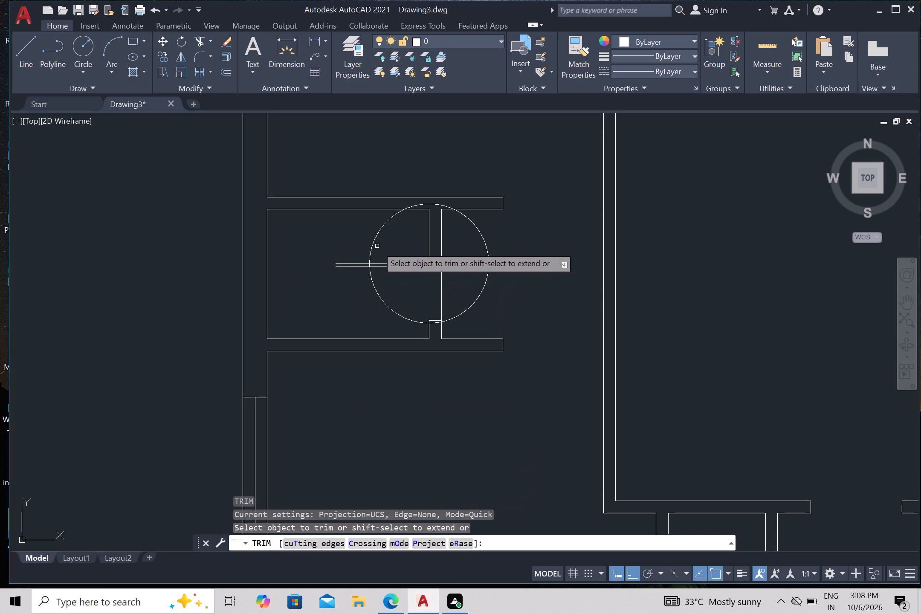
pyautogui.click(377, 245)
pyautogui.click(357, 243)
pyautogui.click(357, 243)
pyautogui.click(353, 275)
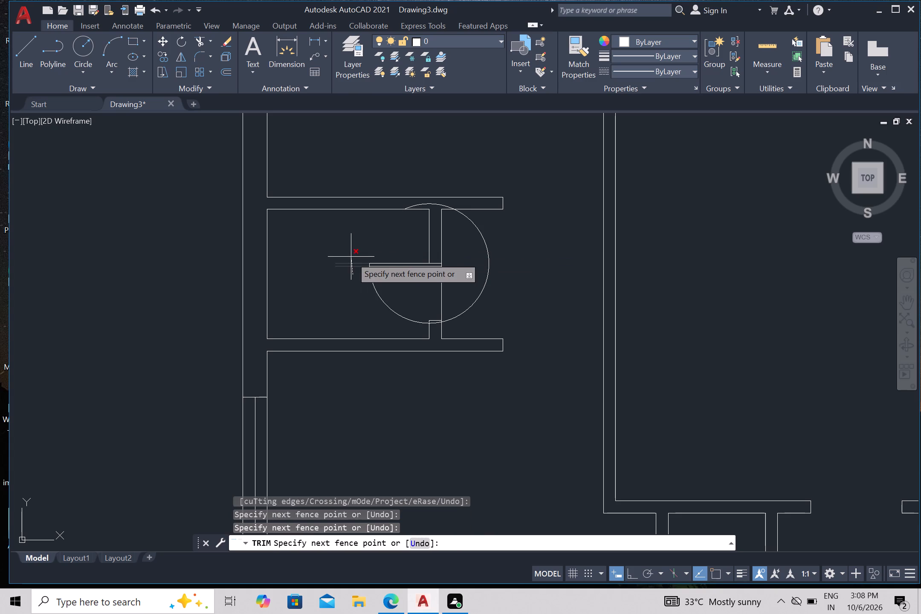
pyautogui.click(351, 255)
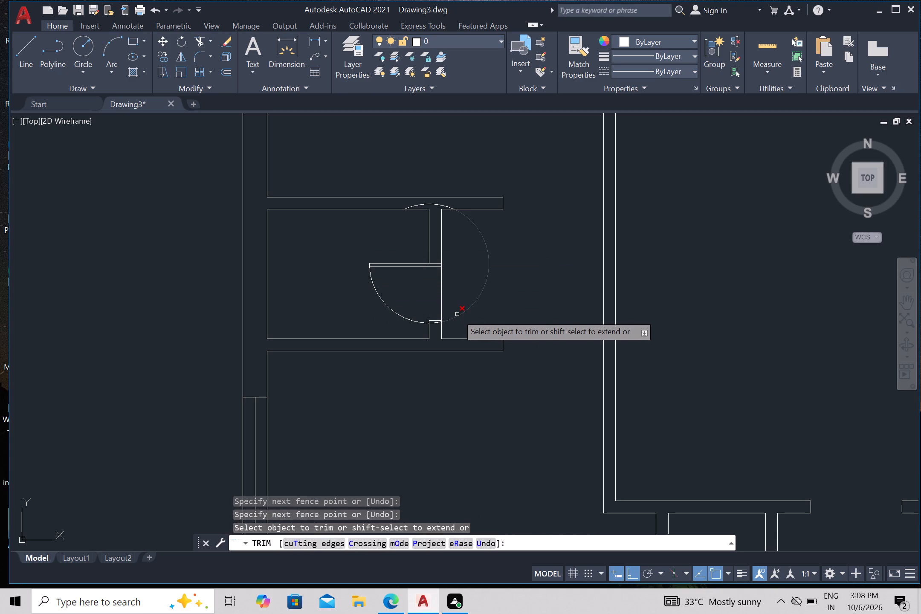
pyautogui.click(457, 314)
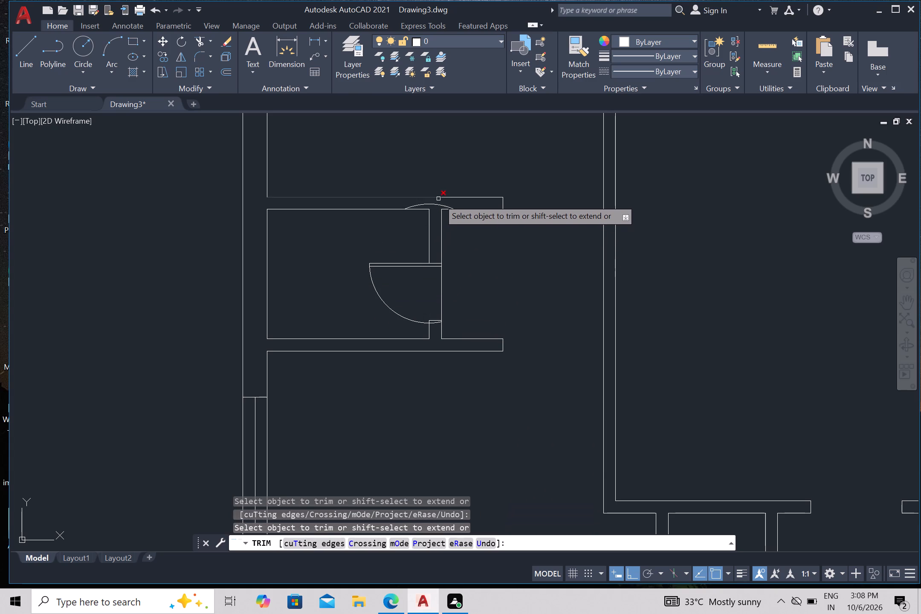
pyautogui.click(435, 204)
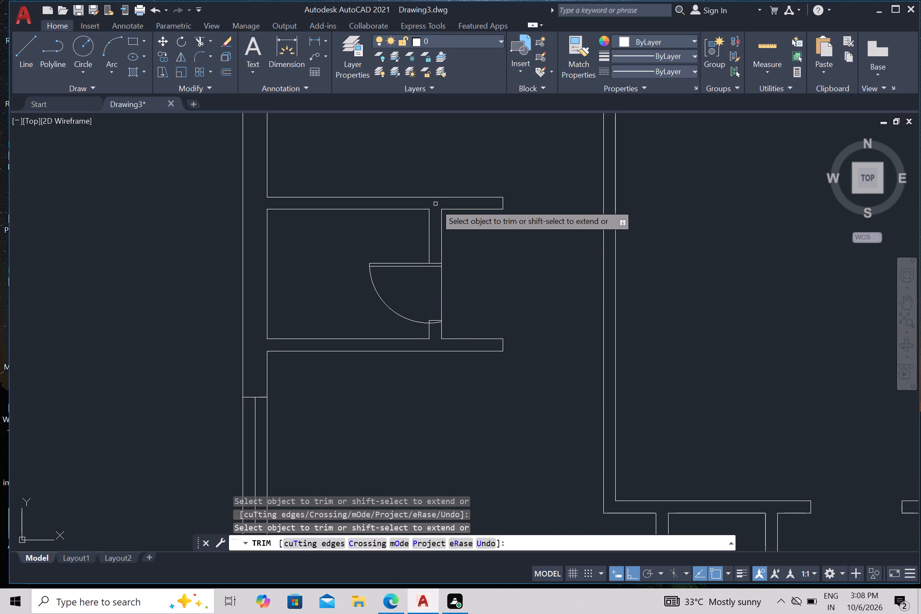
pyautogui.scroll(2, 428, 325)
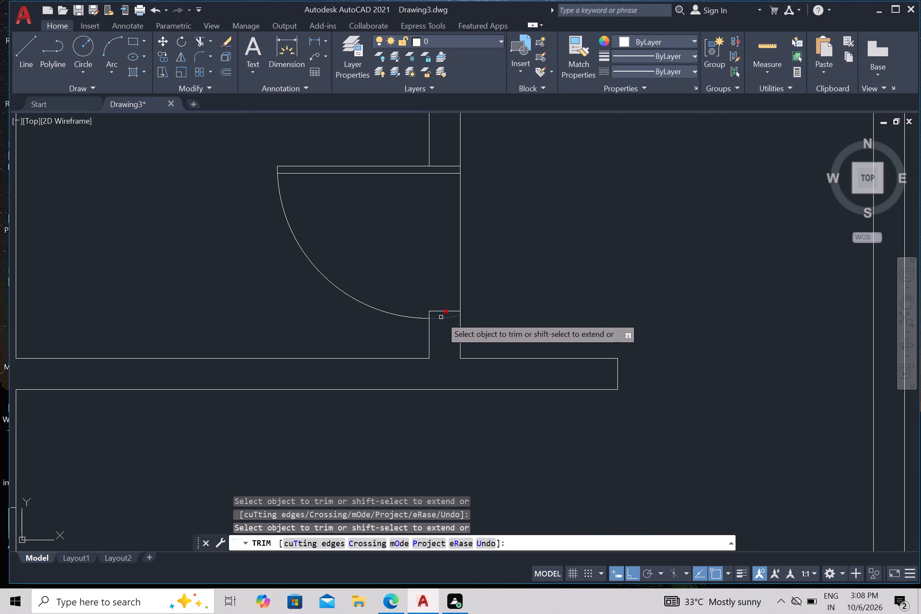
pyautogui.click(441, 317)
# Draw a door-swing circle at the plan's bottom-left room doorway, centred on the short wall stub's lower corner and reaching the opposite wall end.
pyautogui.scroll(-4, 431, 339)
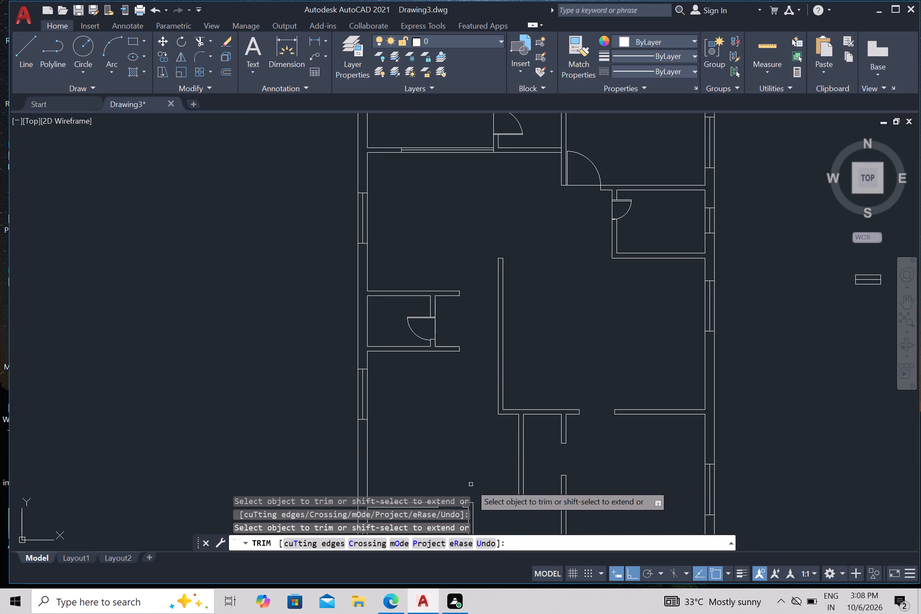
pyautogui.scroll(-1, 465, 493)
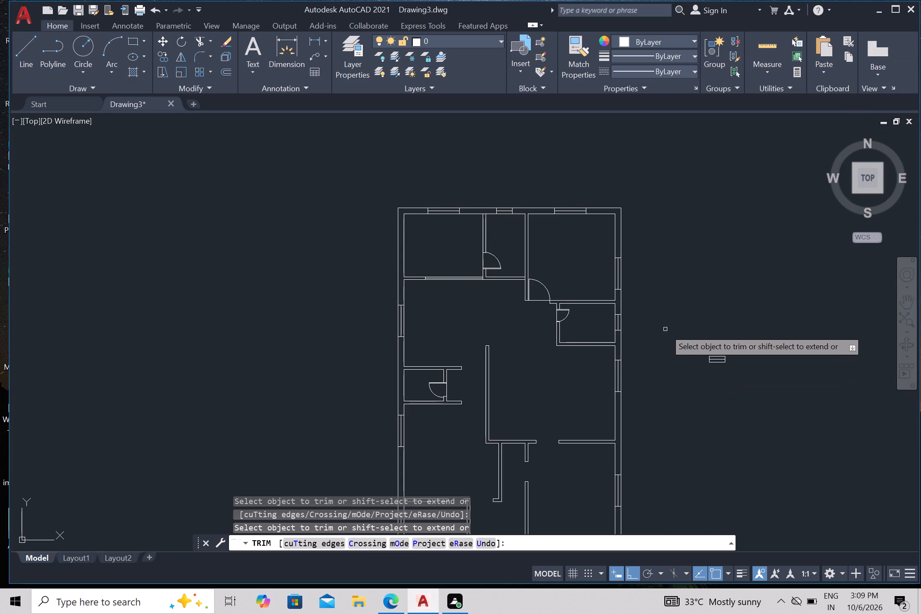
pyautogui.scroll(1, 672, 319)
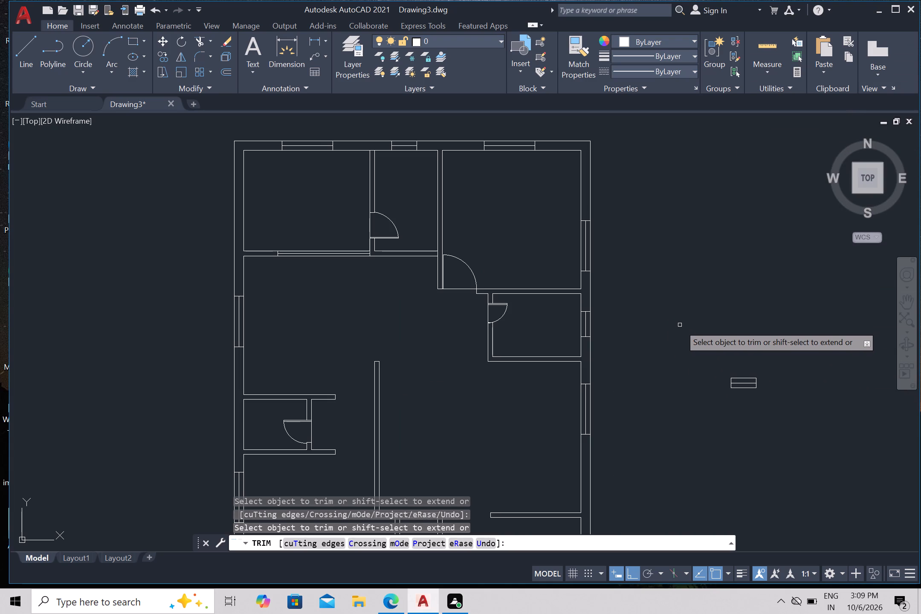
pyautogui.scroll(-1, 670, 343)
pyautogui.moveTo(673, 332); pyautogui.dragTo(683, 193, button='middle')
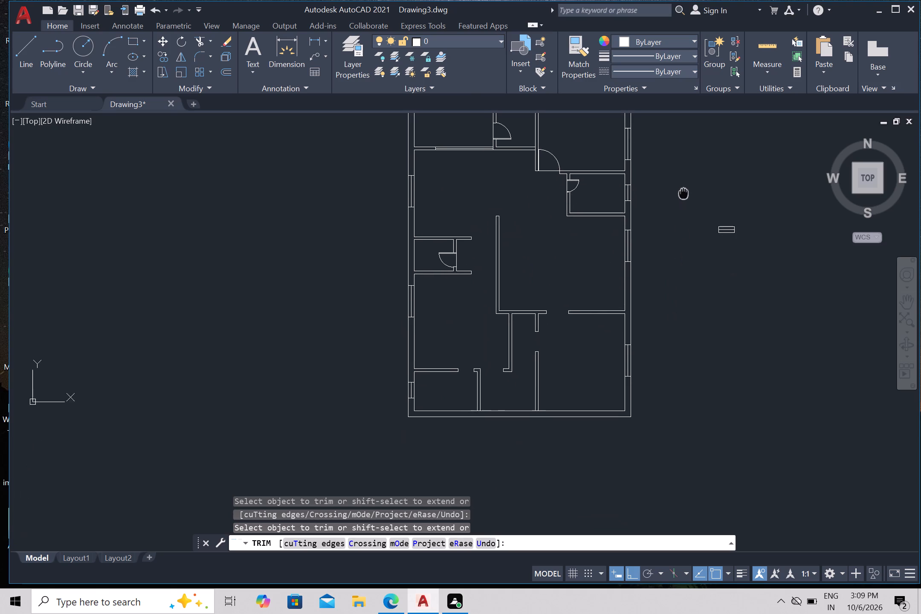
pyautogui.moveTo(683, 193); pyautogui.dragTo(733, 176, button='middle')
pyautogui.scroll(1, 734, 176)
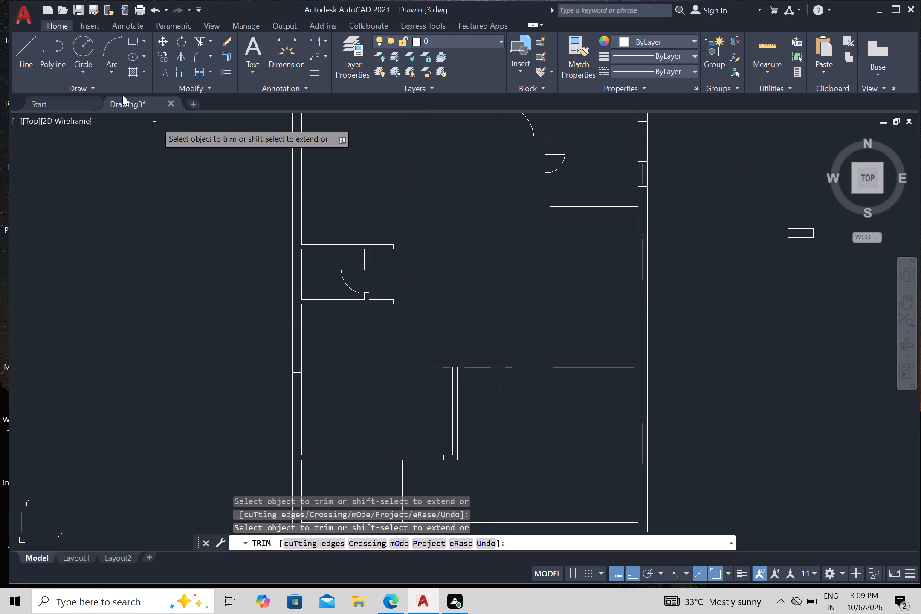
pyautogui.click(80, 50)
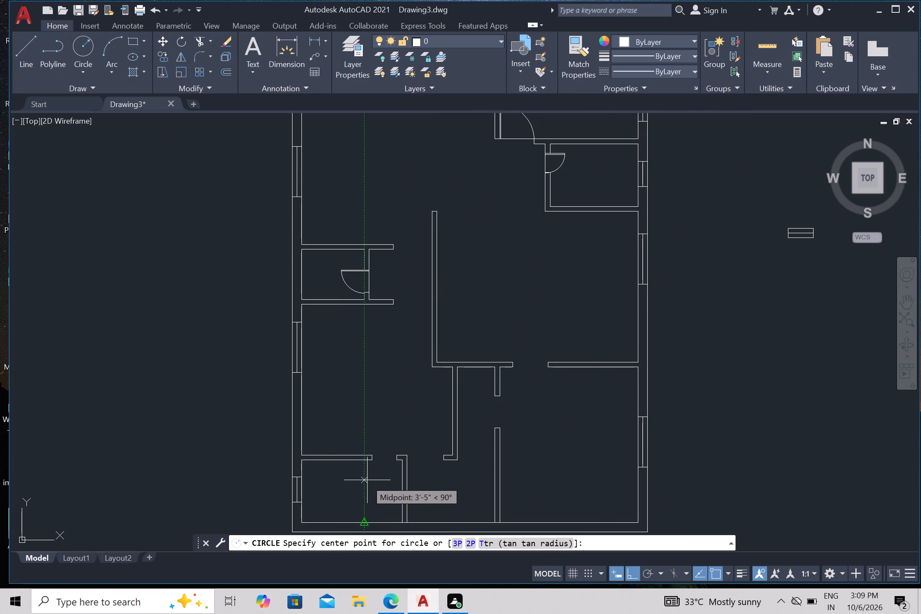
pyautogui.scroll(2, 395, 481)
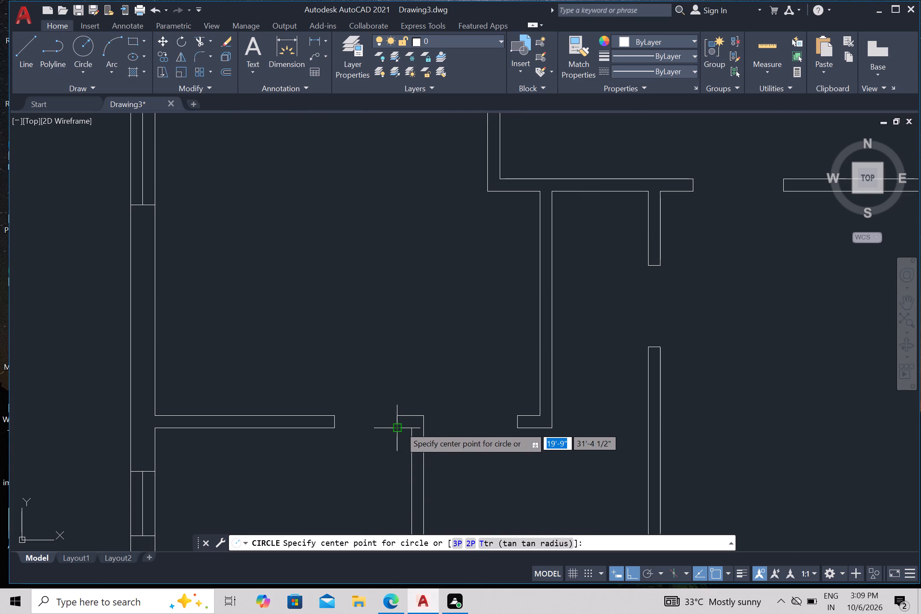
pyautogui.click(400, 426)
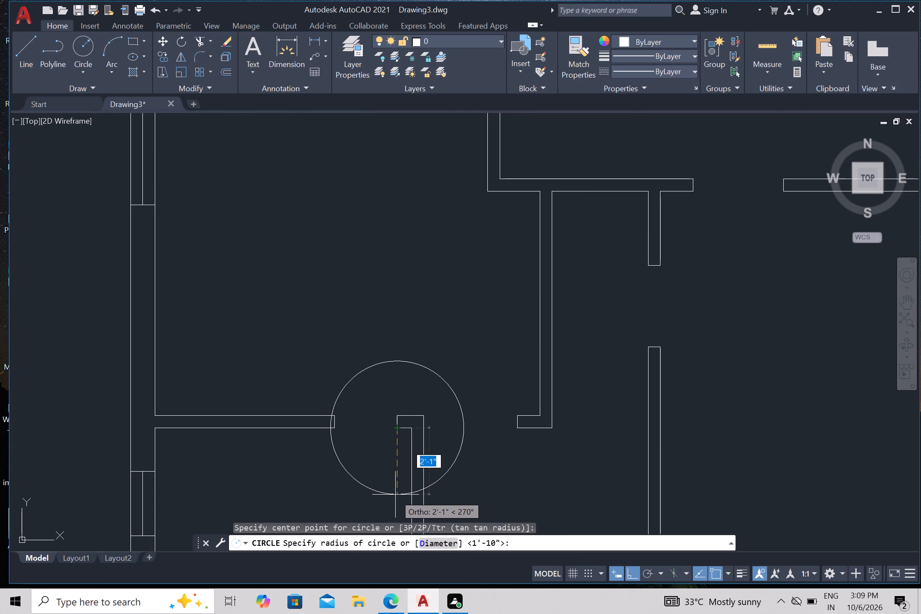
pyautogui.click(394, 491)
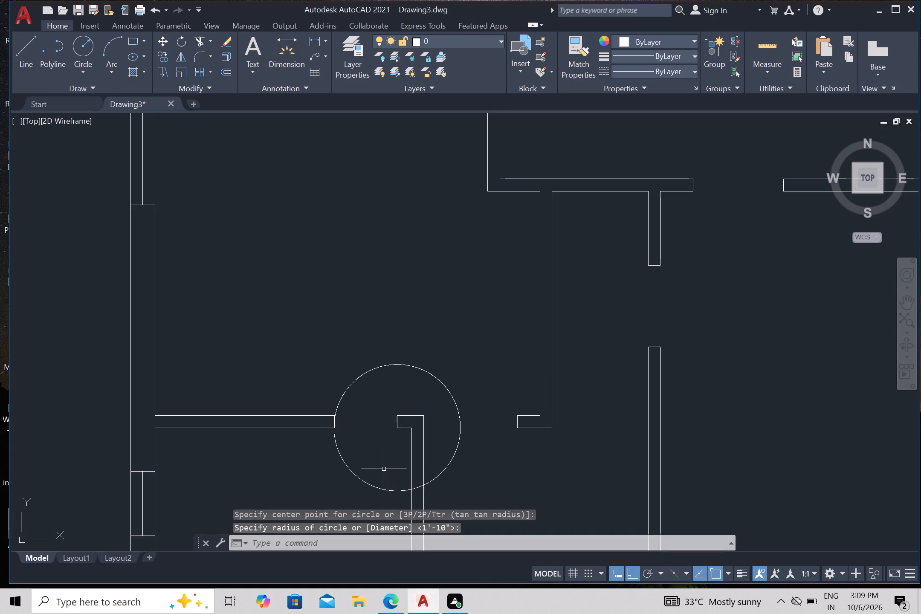
# Draw a vertical line from the circle's centre at the stub's lower corner upward past the circle.
pyautogui.write('ll')
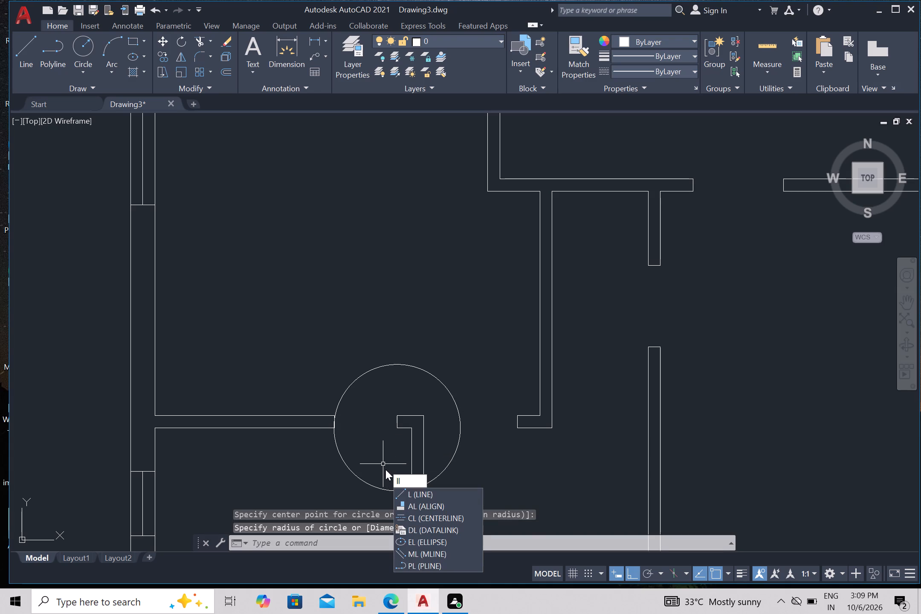
pyautogui.press('BackSpace')
pyautogui.press('BackSpace')
pyautogui.press('l')
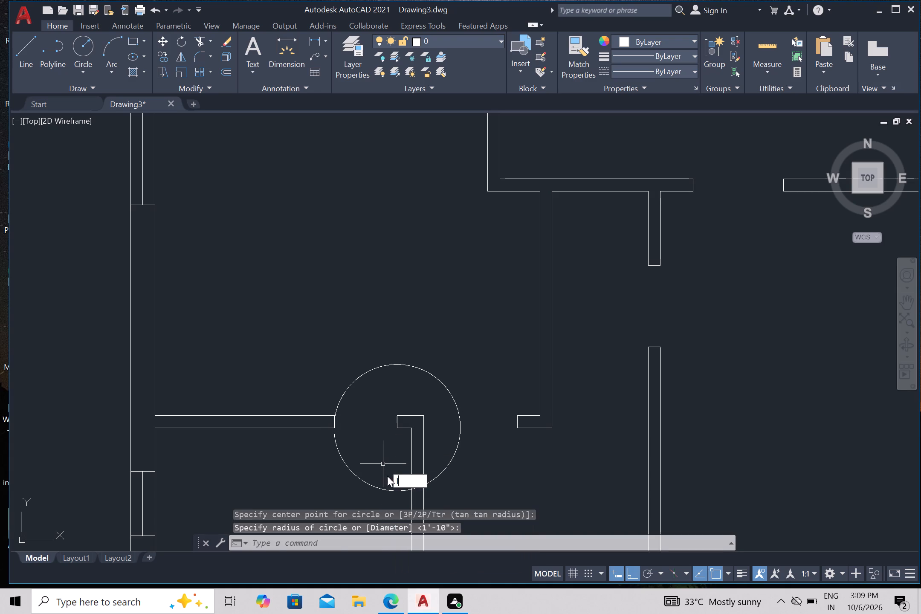
pyautogui.press('Return')
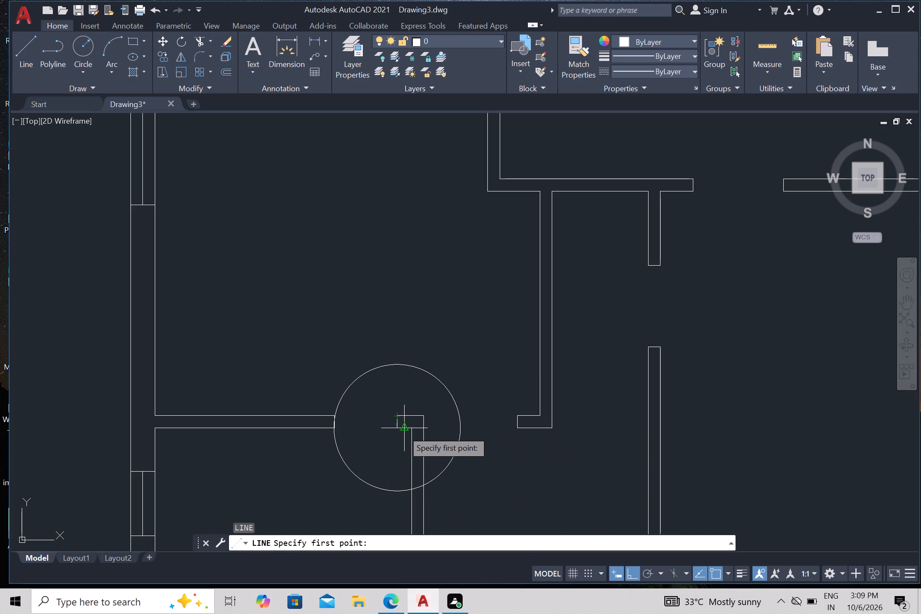
pyautogui.scroll(2, 395, 429)
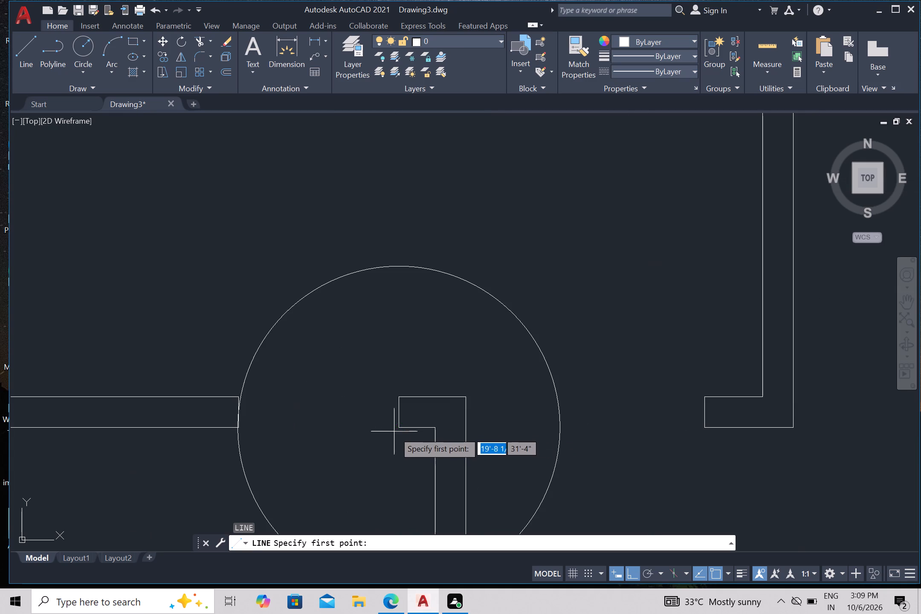
pyautogui.click(400, 422)
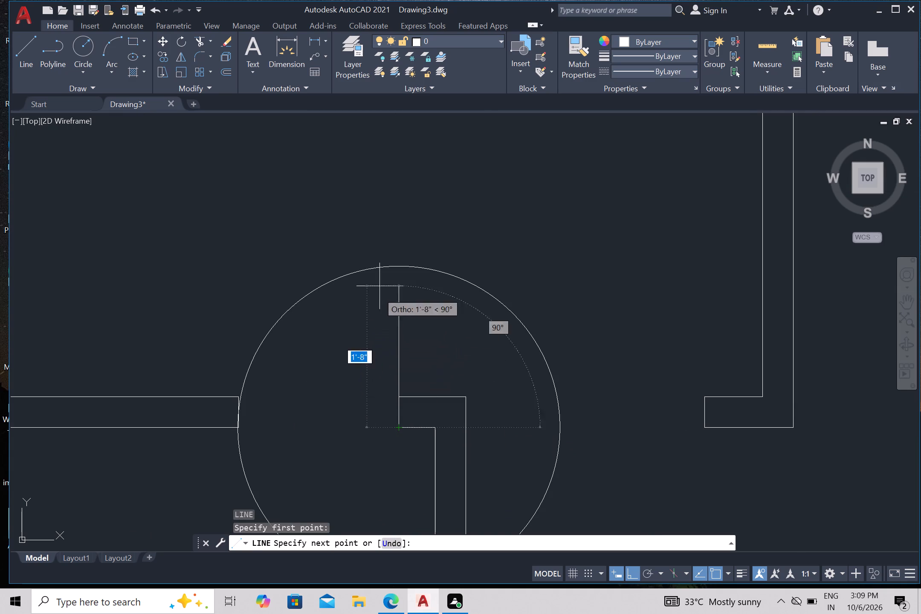
pyautogui.click(415, 167)
pyautogui.press('Escape')
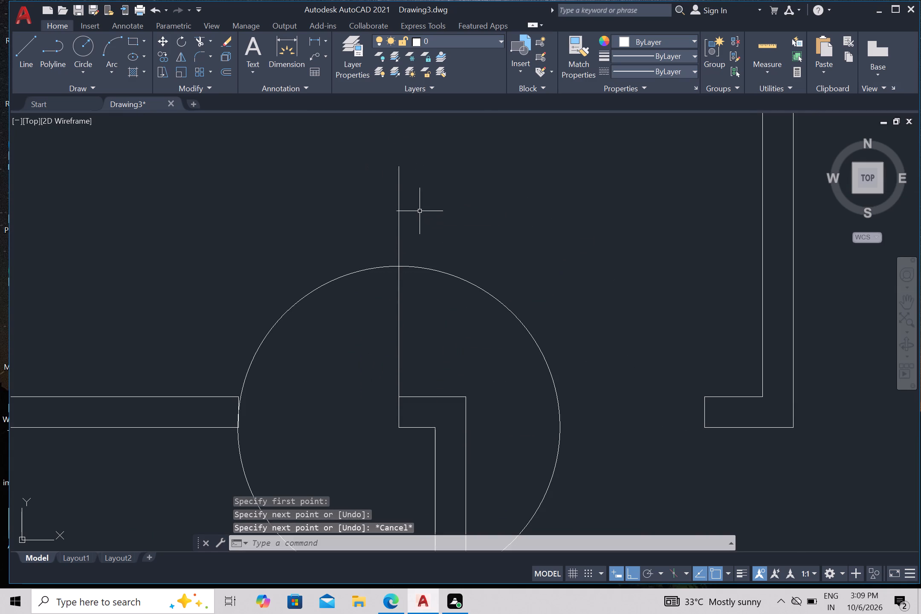
# Offset the vertical line 1" toward the doorway opening to form the door leaf.
pyautogui.press('o')
pyautogui.press('Return')
pyautogui.press('Return')
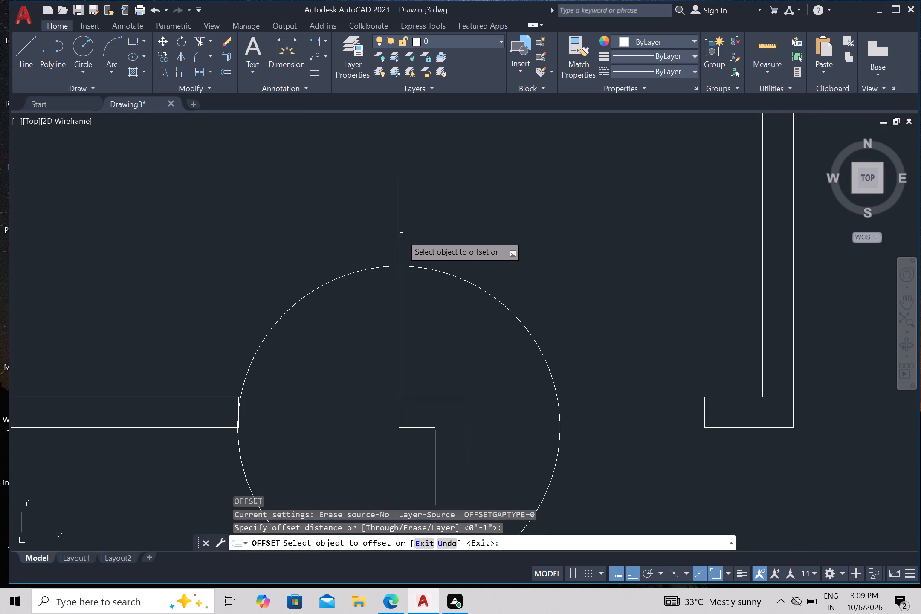
pyautogui.click(398, 239)
pyautogui.moveTo(368, 258); pyautogui.dragTo(351, 291)
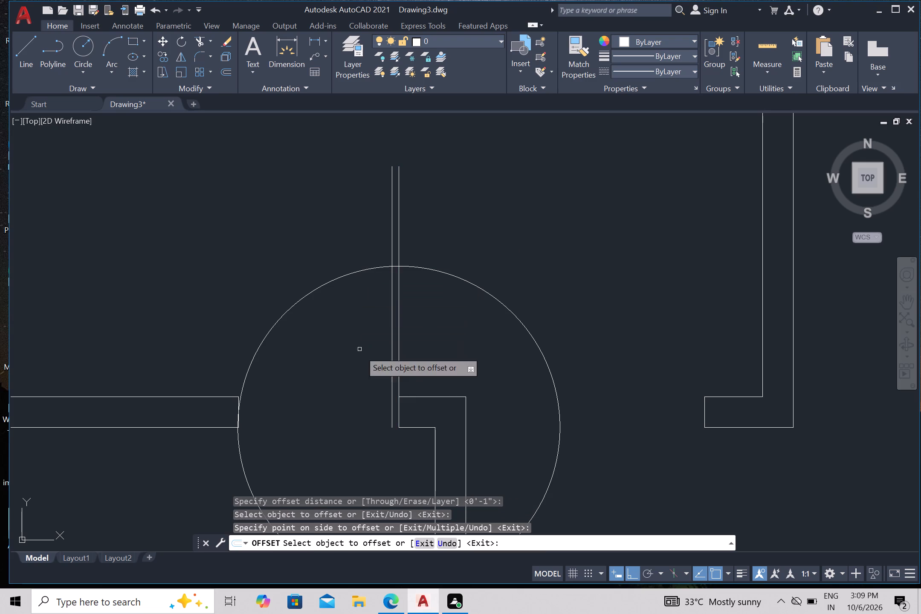
pyautogui.press('Escape')
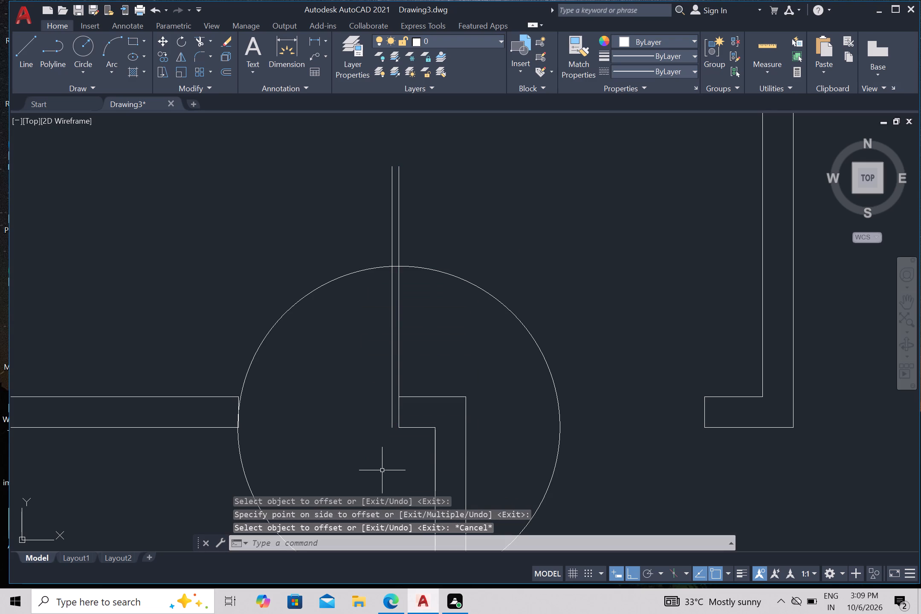
# Draw a horizontal line across the doorway along the wall's lower face, from the stub's lower corner to the opposite wall end.
pyautogui.press('l')
pyautogui.press('Return')
pyautogui.moveTo(401, 430); pyautogui.dragTo(358, 438)
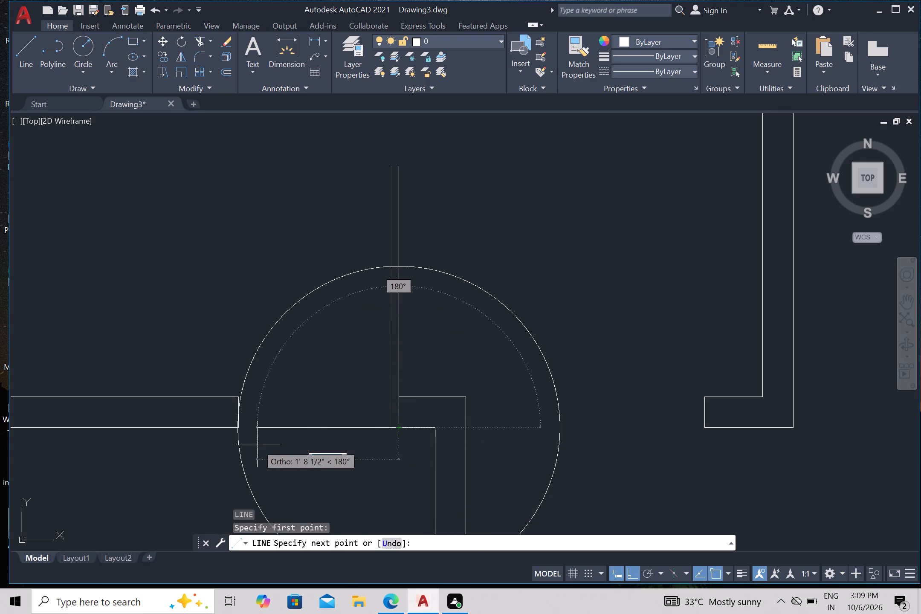
pyautogui.click(234, 426)
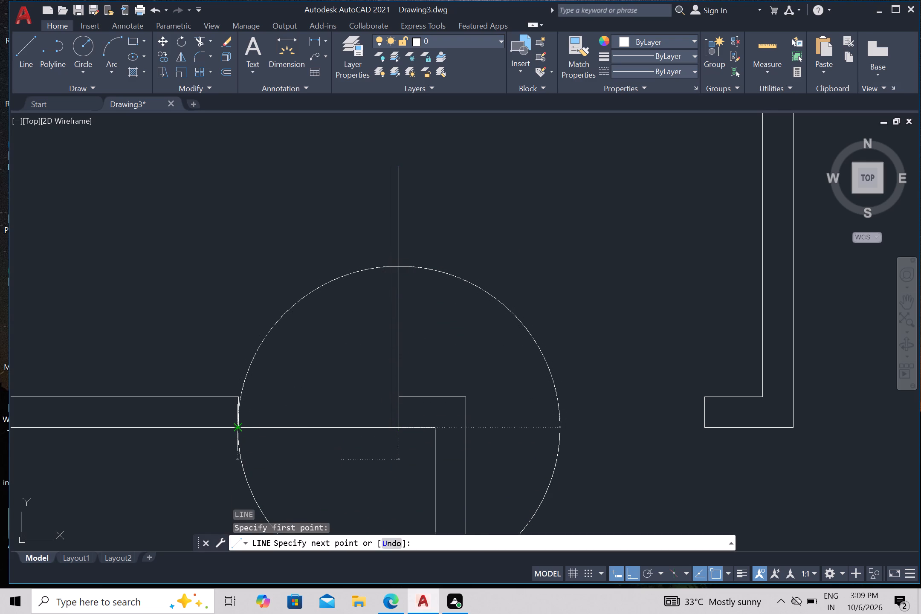
pyautogui.press('Escape')
pyautogui.scroll(-2, 305, 467)
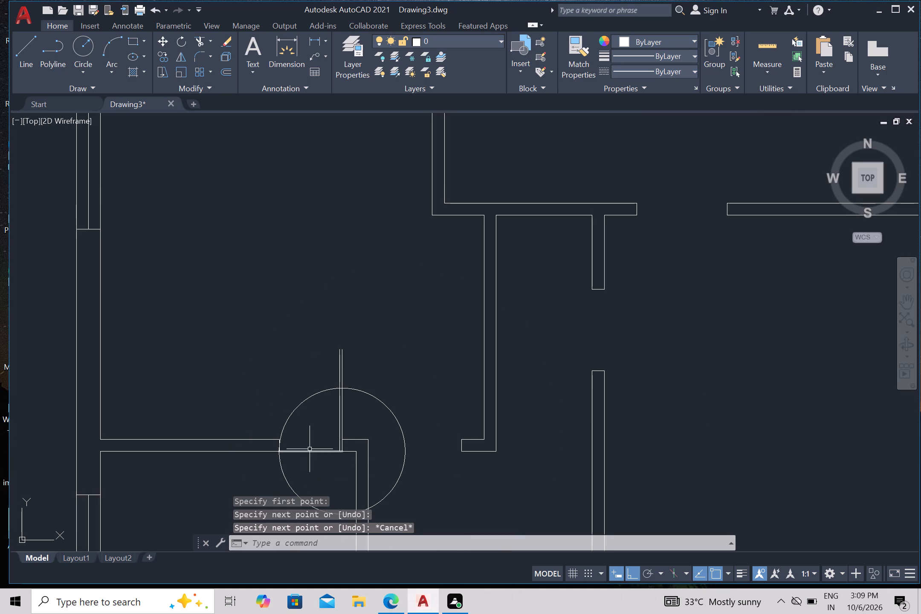
# Trim the bottom-left room's door circle to a quarter swing arc and cut both leaf lines off at the arc.
pyautogui.moveTo(309, 444); pyautogui.dragTo(328, 320, button='middle')
pyautogui.scroll(1, 322, 348)
pyautogui.press('Escape')
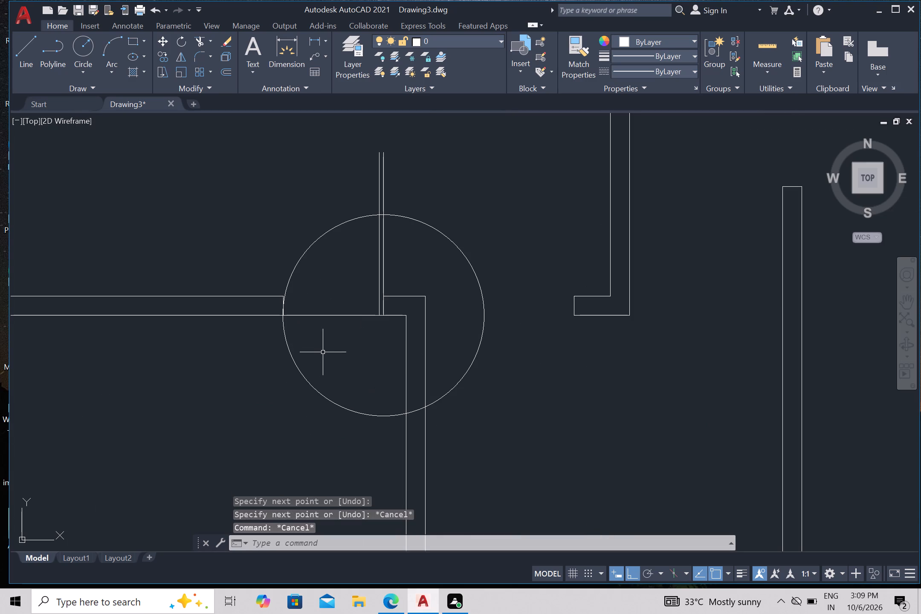
pyautogui.press('t')
pyautogui.press('r')
pyautogui.press('Return')
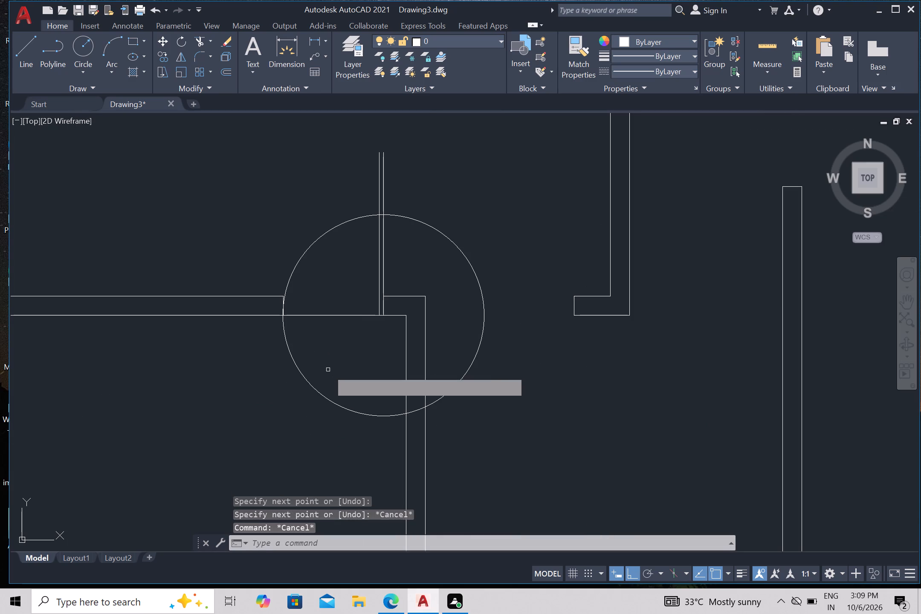
pyautogui.click(327, 365)
pyautogui.click(311, 388)
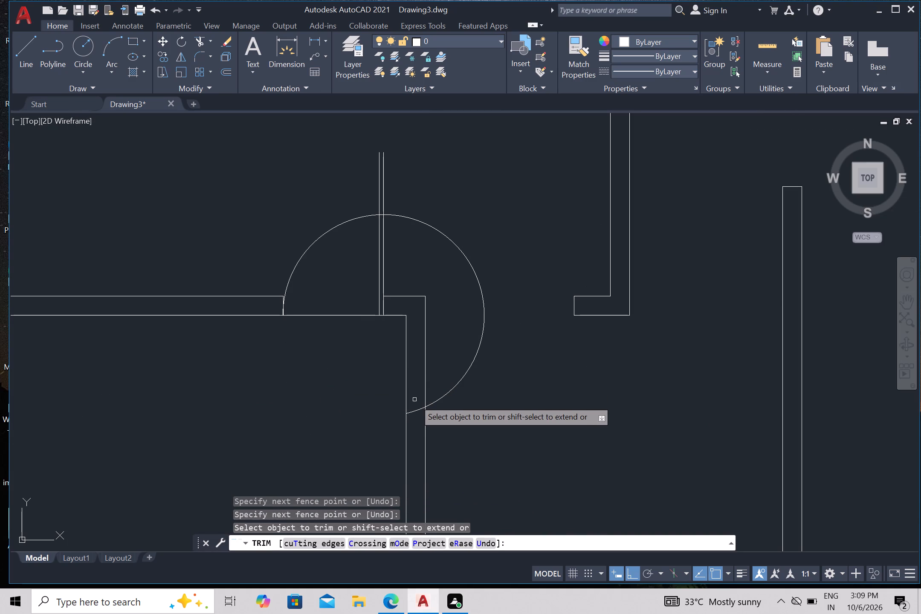
pyautogui.click(414, 400)
pyautogui.click(414, 416)
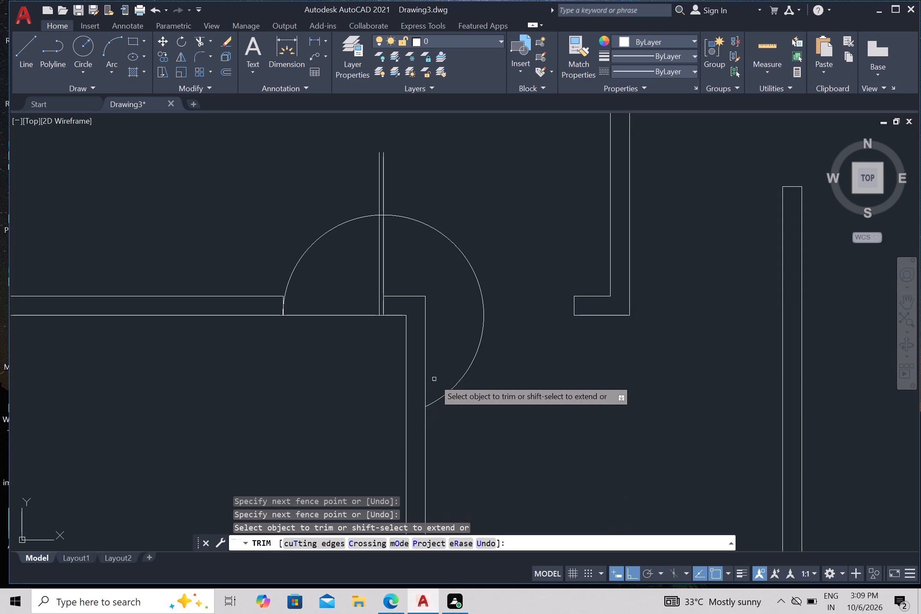
pyautogui.moveTo(444, 383); pyautogui.dragTo(447, 387)
pyautogui.click(455, 397)
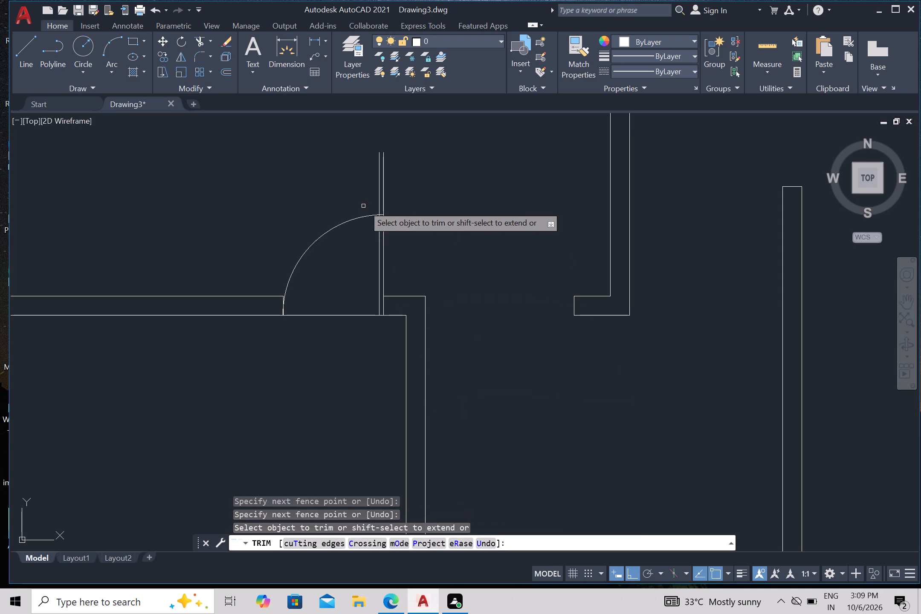
pyautogui.click(368, 197)
pyautogui.click(438, 191)
# Draw a circle of about 3'-0 1/2" radius at the adjacent wider doorway, centred on the L-shaped wall stub's lower outer corner.
pyautogui.scroll(-2, 432, 249)
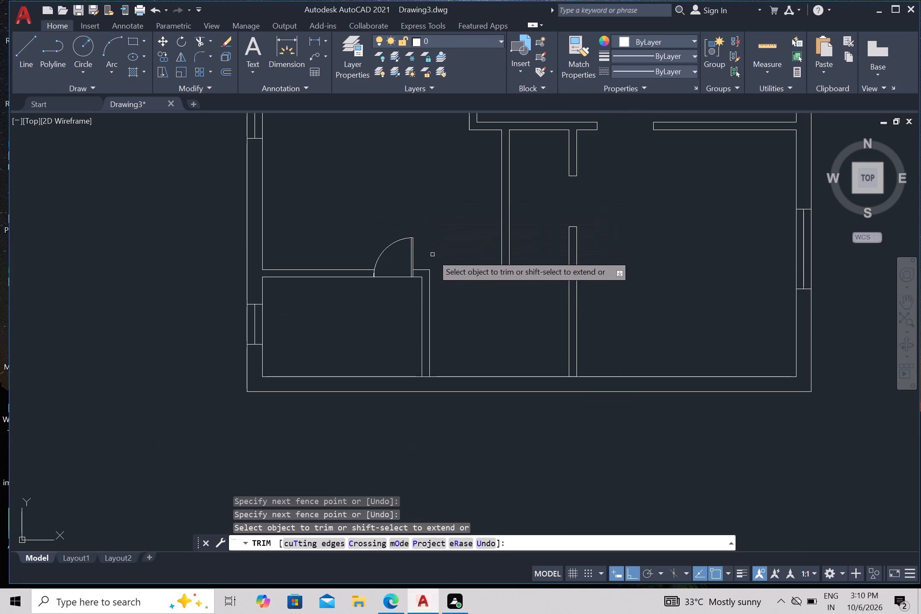
pyautogui.scroll(-1, 449, 283)
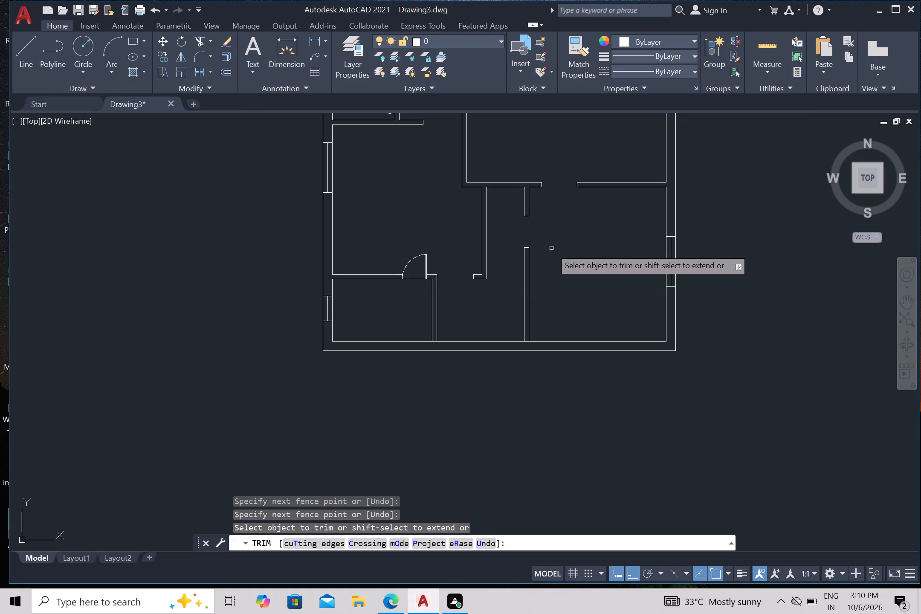
pyautogui.moveTo(550, 249); pyautogui.dragTo(551, 336, button='middle')
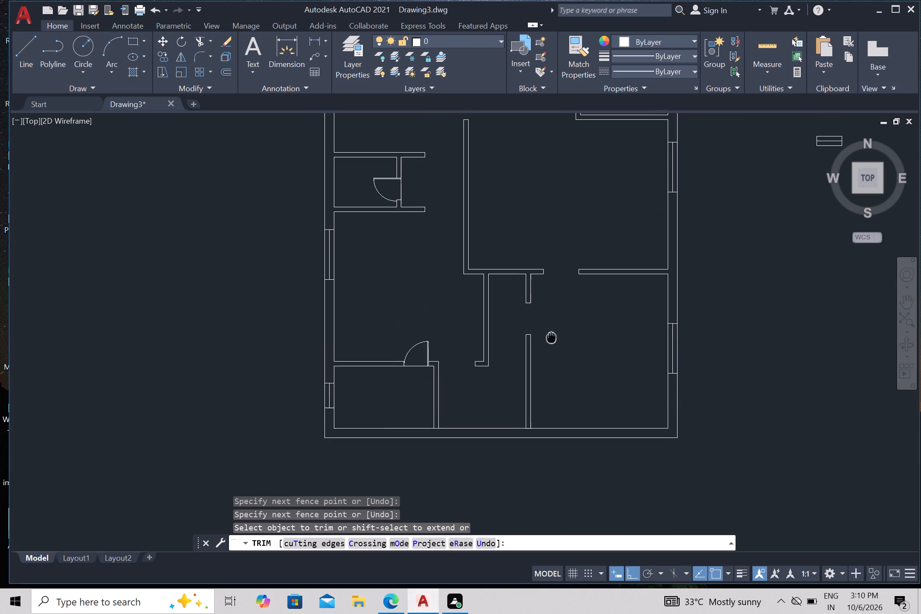
pyautogui.moveTo(551, 336); pyautogui.dragTo(552, 350, button='middle')
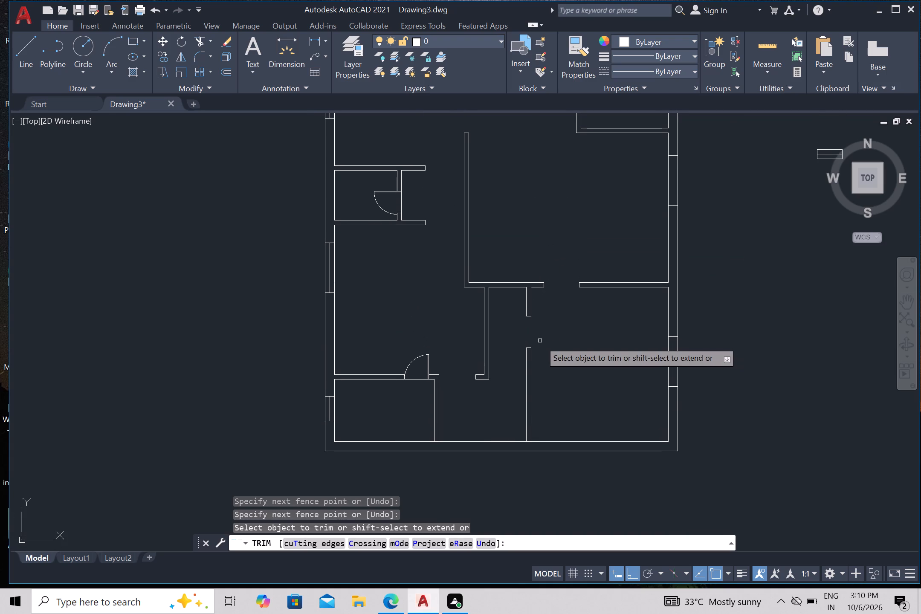
pyautogui.click(89, 51)
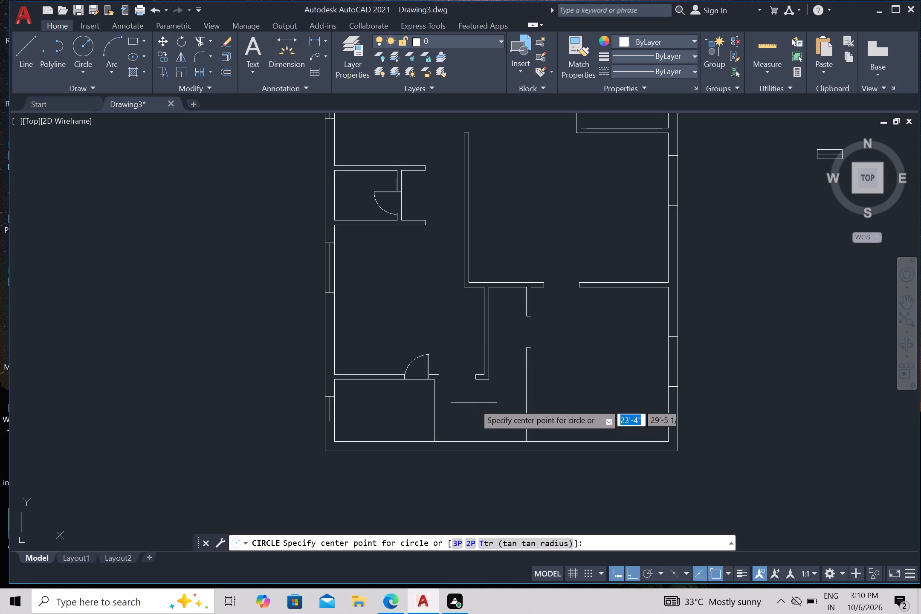
pyautogui.click(478, 379)
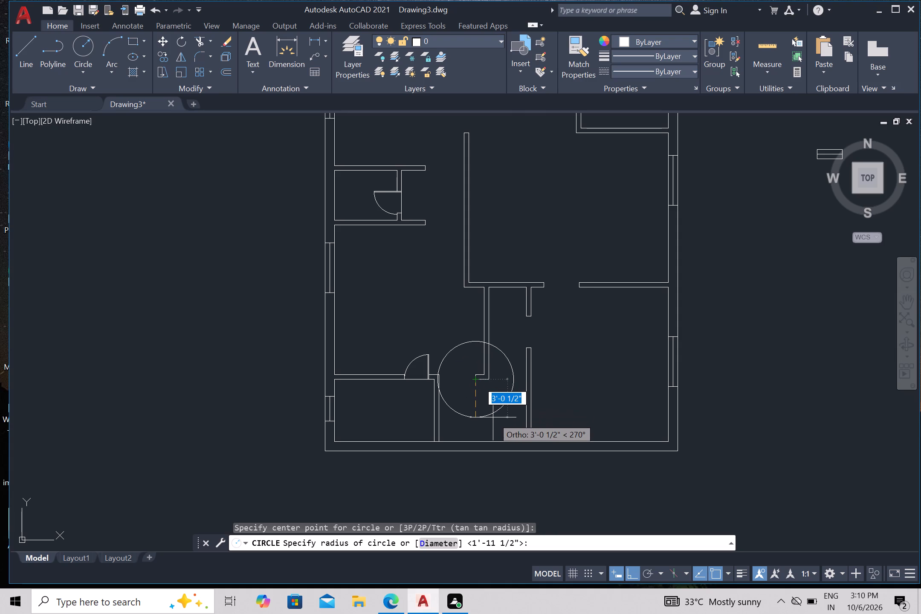
pyautogui.click(493, 417)
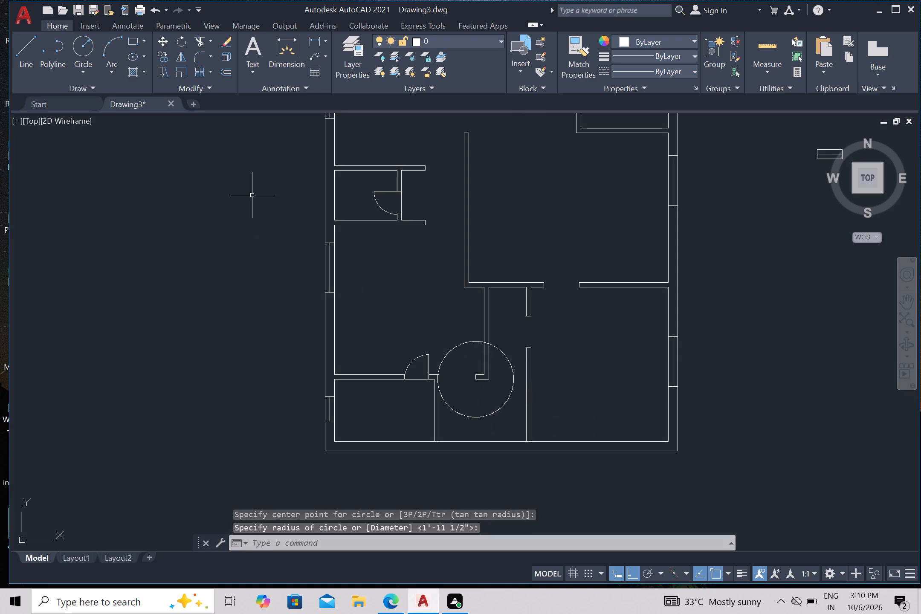
# Draw a line across this doorway along the walls' upper face to the L-shaped stub's corner, continuing vertically up past the circle.
pyautogui.click(28, 45)
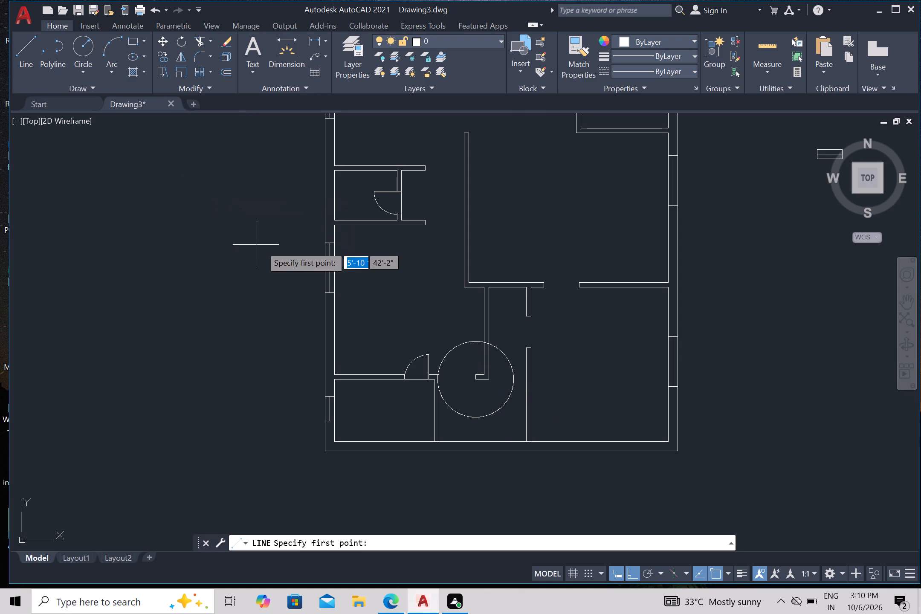
pyautogui.scroll(2, 455, 370)
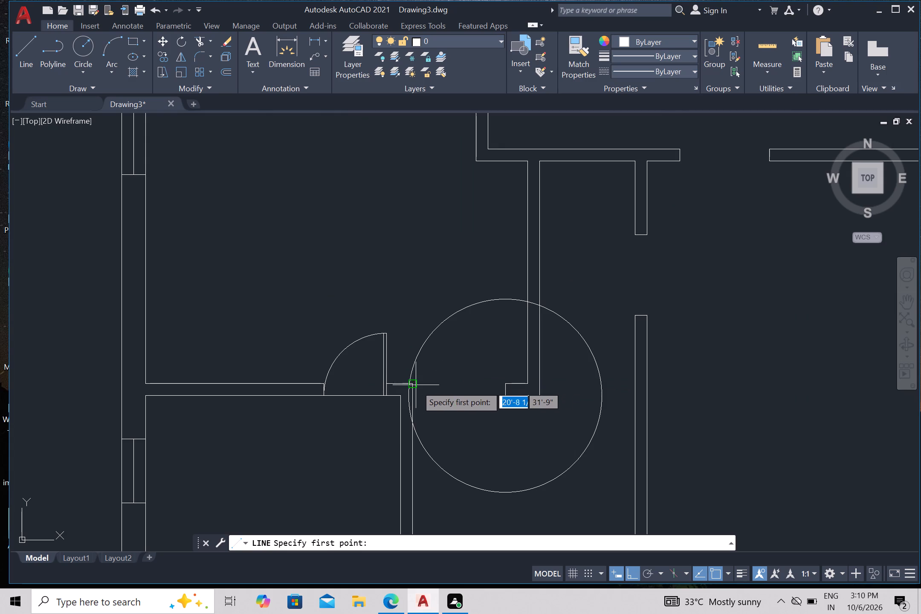
pyautogui.click(414, 384)
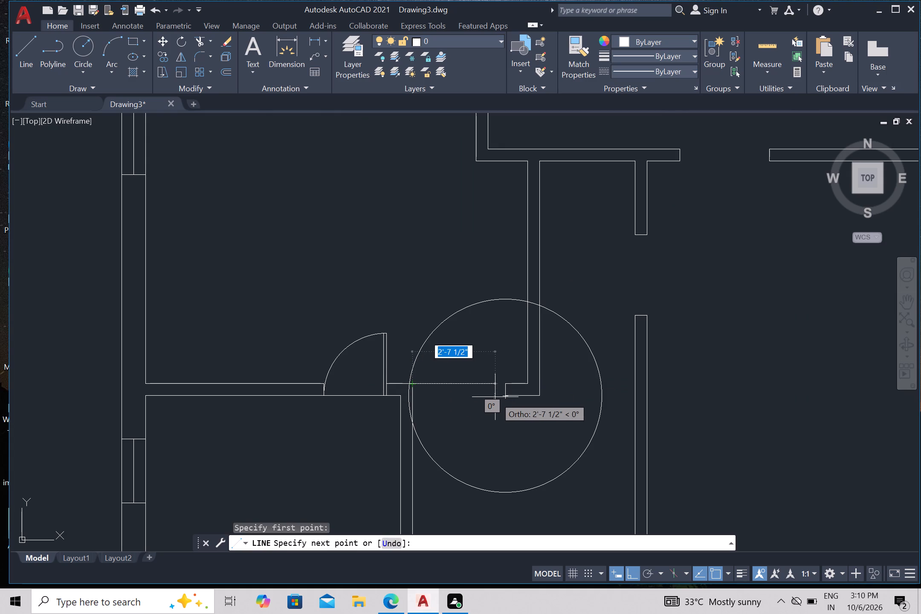
pyautogui.click(509, 385)
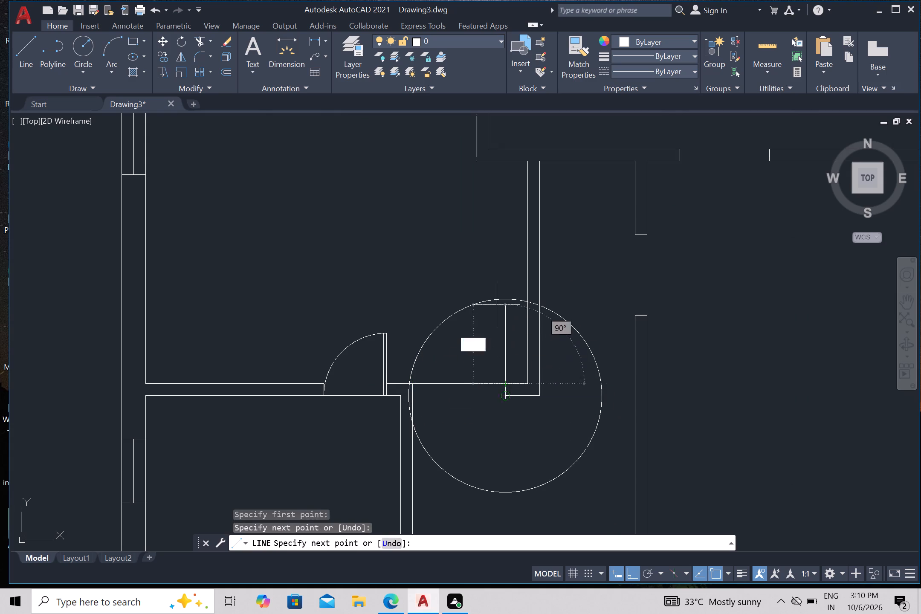
pyautogui.click(494, 252)
pyautogui.press('Escape')
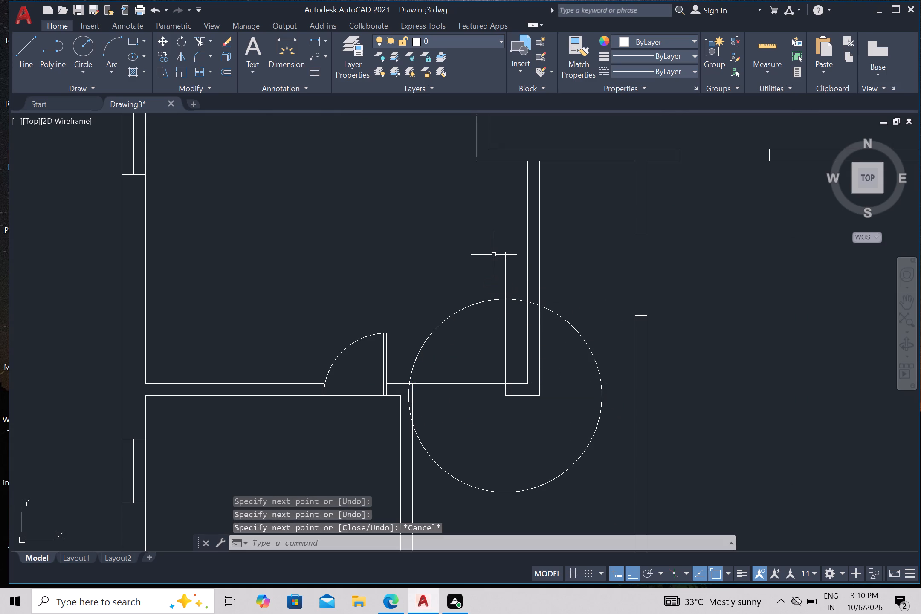
# Offset the vertical line 1" toward the doorway opening to form the door leaf.
pyautogui.press('o')
pyautogui.press('Return')
pyautogui.press('Return')
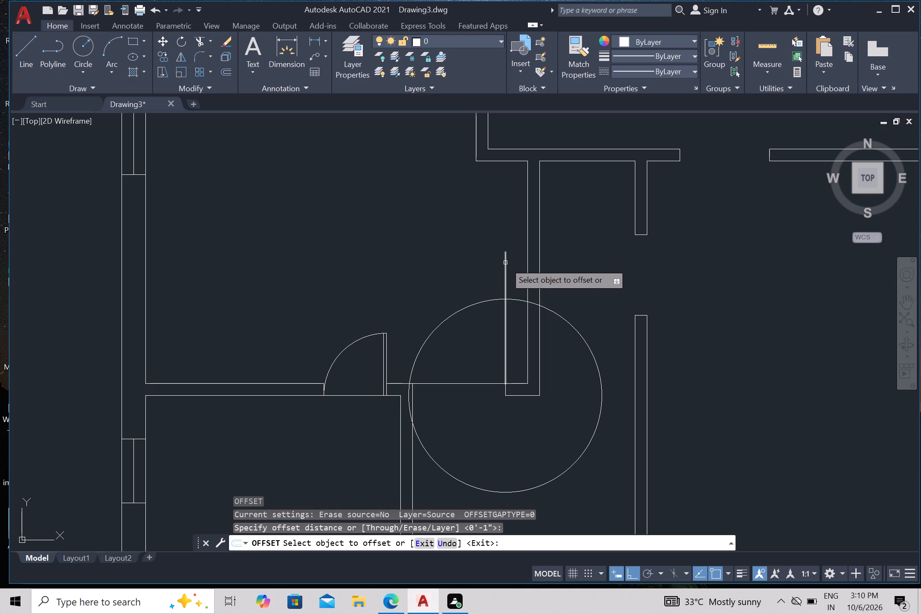
pyautogui.moveTo(505, 263); pyautogui.dragTo(497, 271)
pyautogui.moveTo(485, 281); pyautogui.dragTo(482, 286)
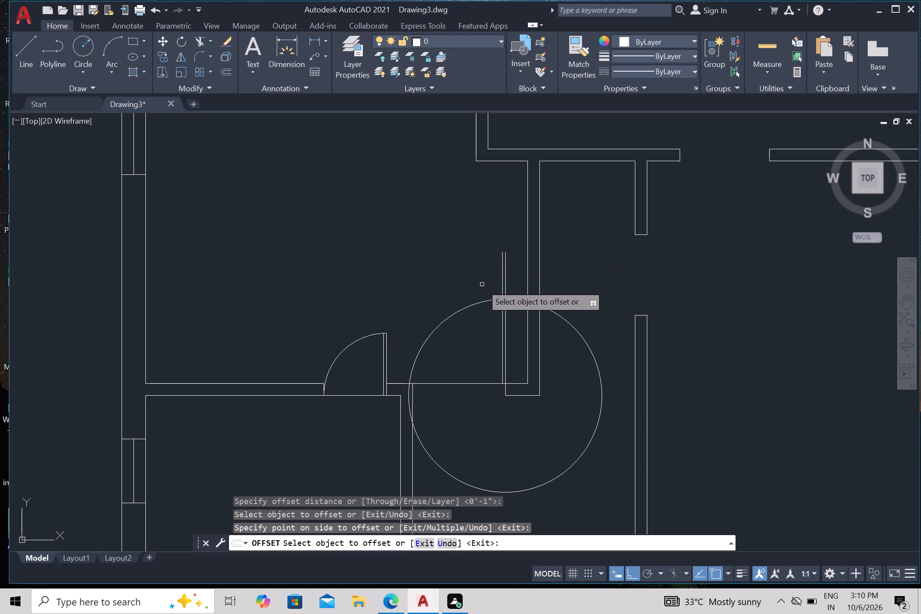
pyautogui.press('Escape')
# Trim the wider doorway's leaf lines at the circle and reduce the circle to a swing arc ending at the threshold line.
pyautogui.write('tr')
pyautogui.press('Return')
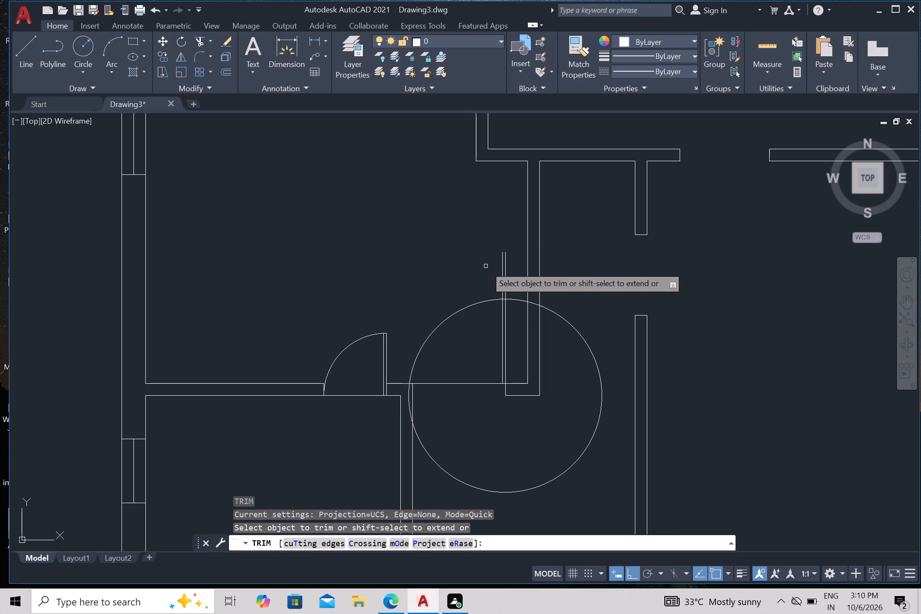
pyautogui.click(496, 278)
pyautogui.click(512, 276)
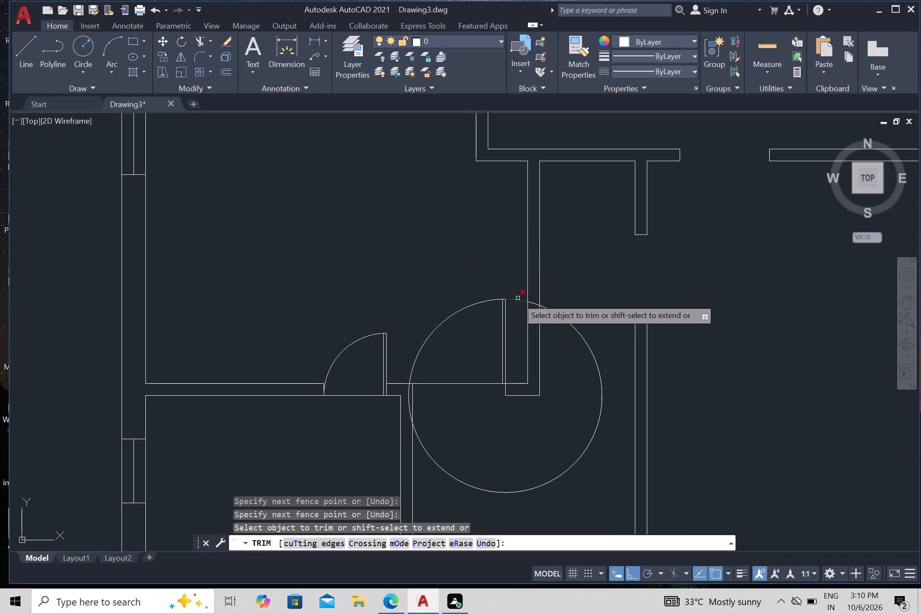
pyautogui.click(518, 298)
pyautogui.click(535, 303)
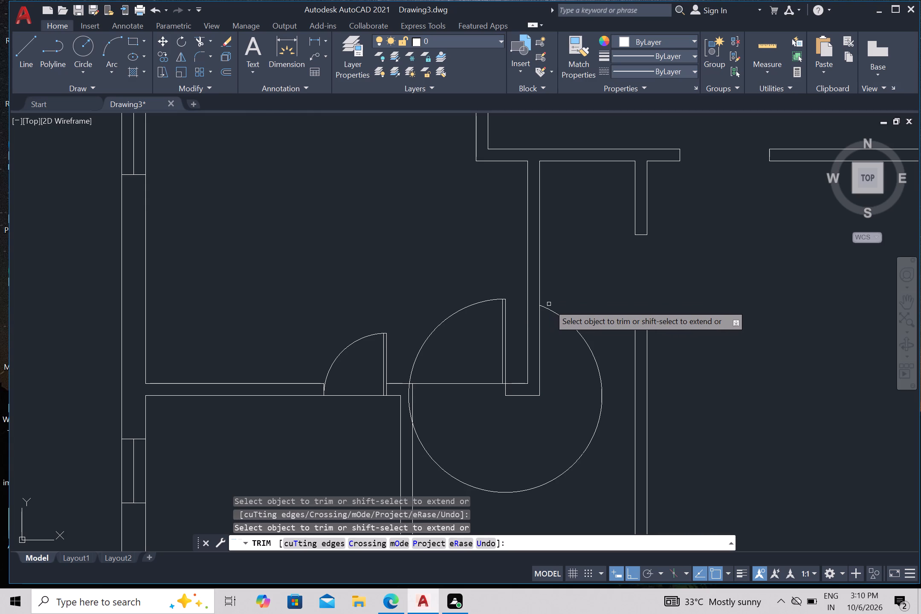
pyautogui.click(550, 312)
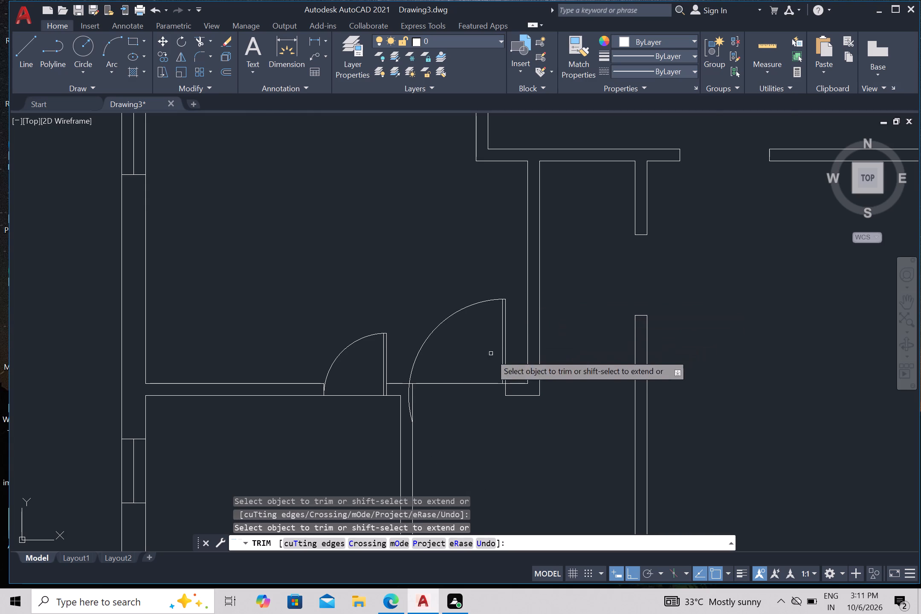
pyautogui.scroll(2, 405, 381)
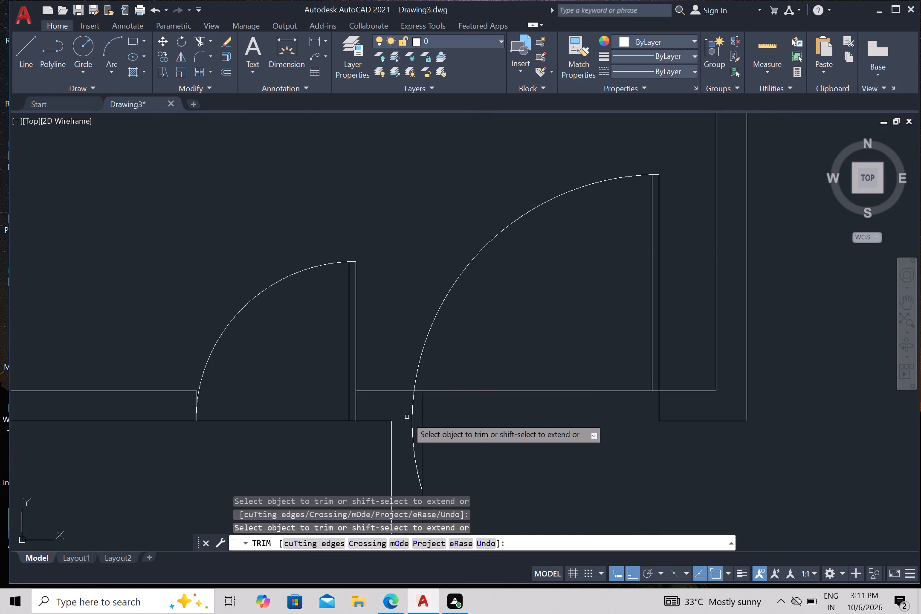
pyautogui.click(411, 408)
# Draw a circle of about 2'-6 1/2" radius at the vertical partition's doorway, centred on the upper stub's lower-left corner and reaching the opposite wall end.
pyautogui.scroll(-2, 414, 404)
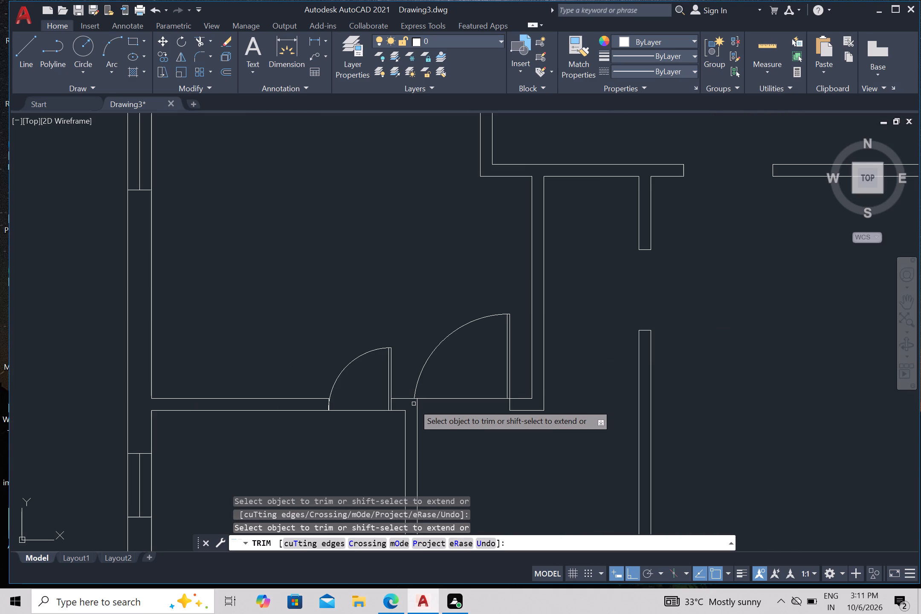
pyautogui.scroll(-2, 403, 405)
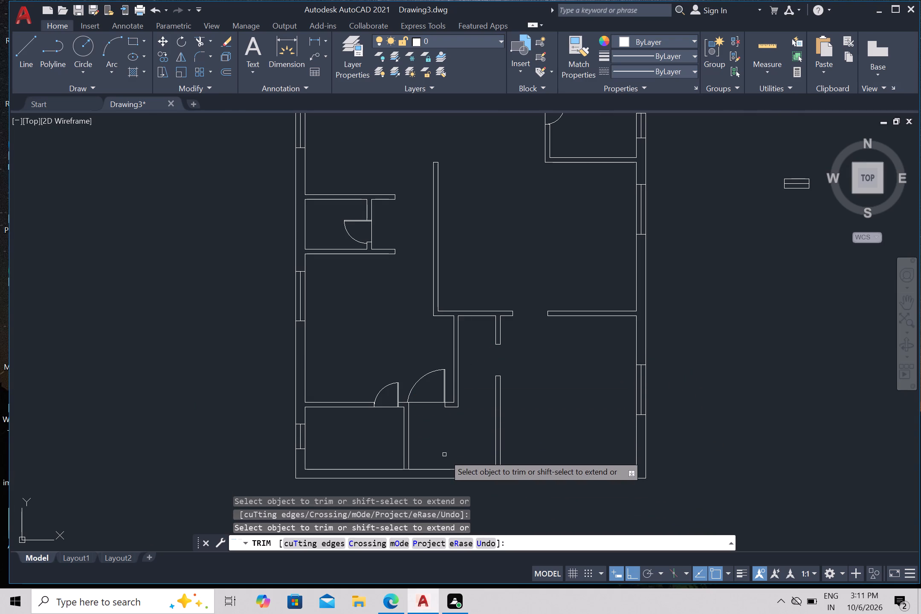
pyautogui.click(80, 52)
pyautogui.scroll(1, 510, 360)
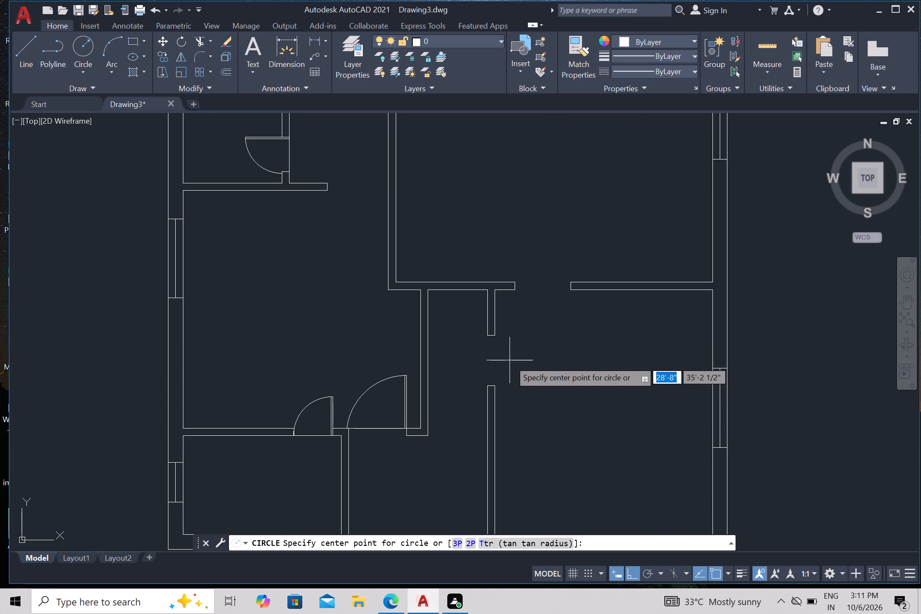
pyautogui.scroll(2, 510, 361)
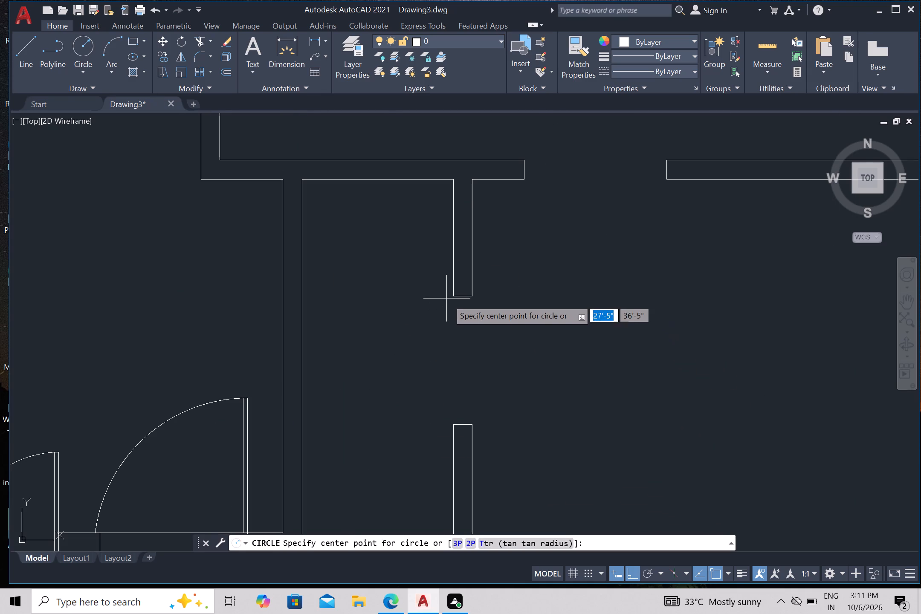
pyautogui.click(454, 298)
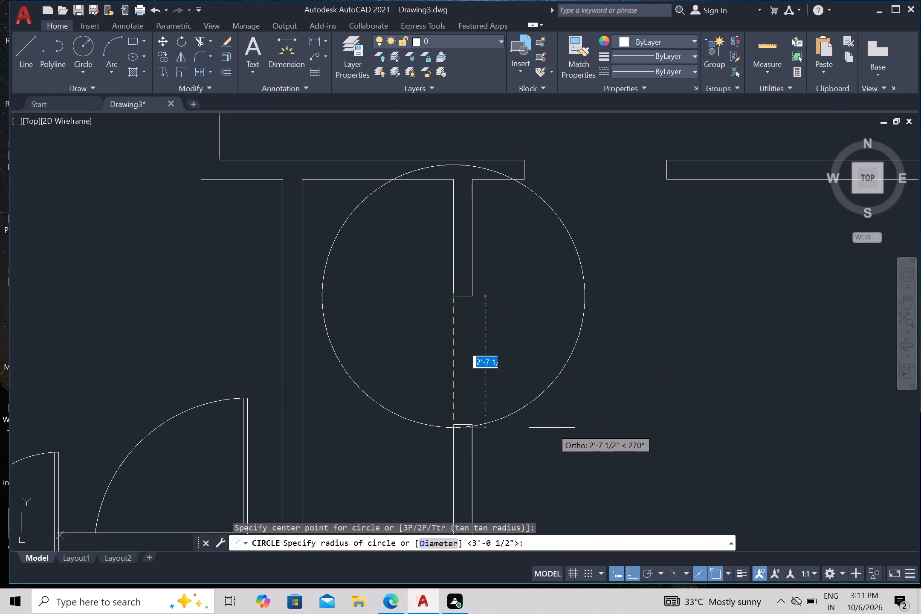
pyautogui.click(552, 426)
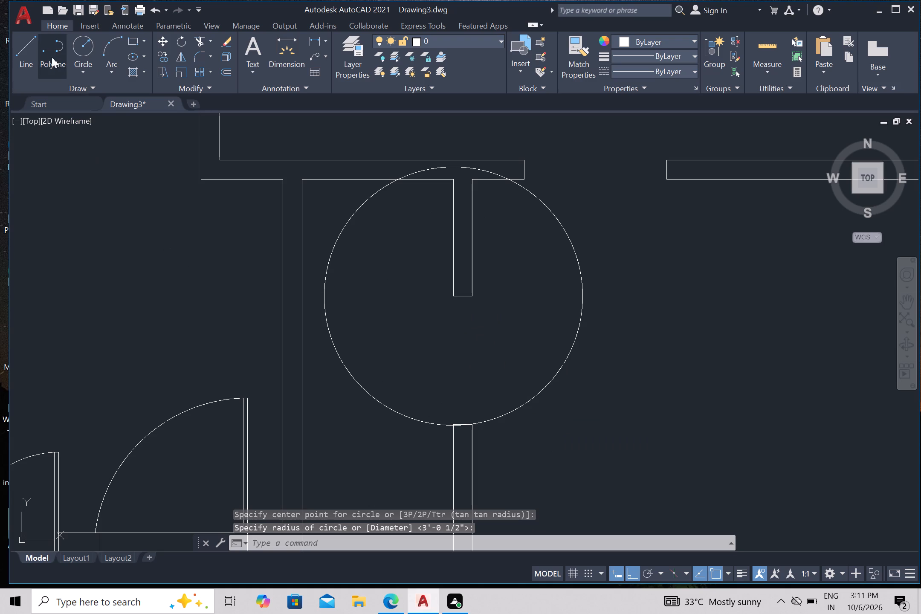
# Draw a line down across the partition doorway's left face, back up to the circle's centre, and horizontally right past the circle.
pyautogui.click(31, 52)
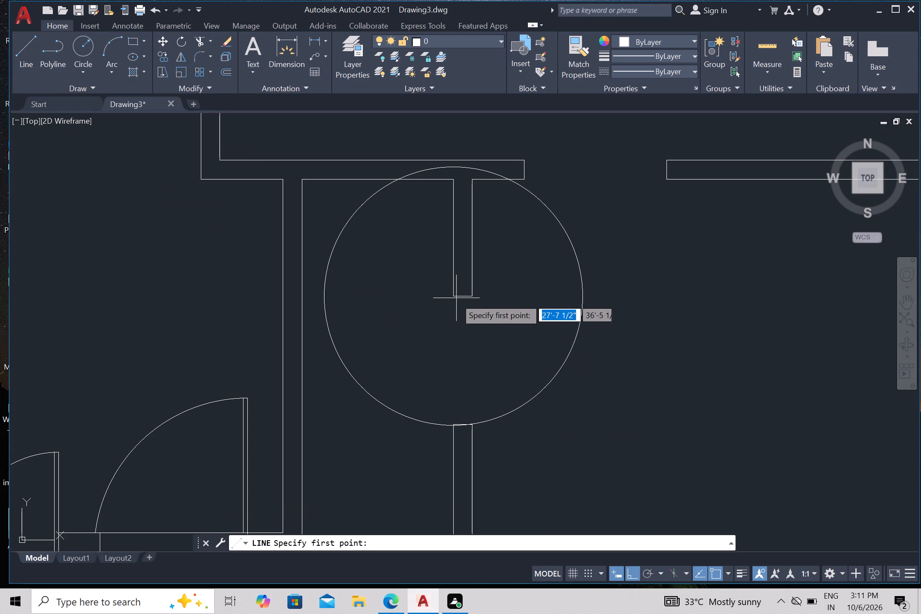
pyautogui.moveTo(450, 297); pyautogui.dragTo(452, 305)
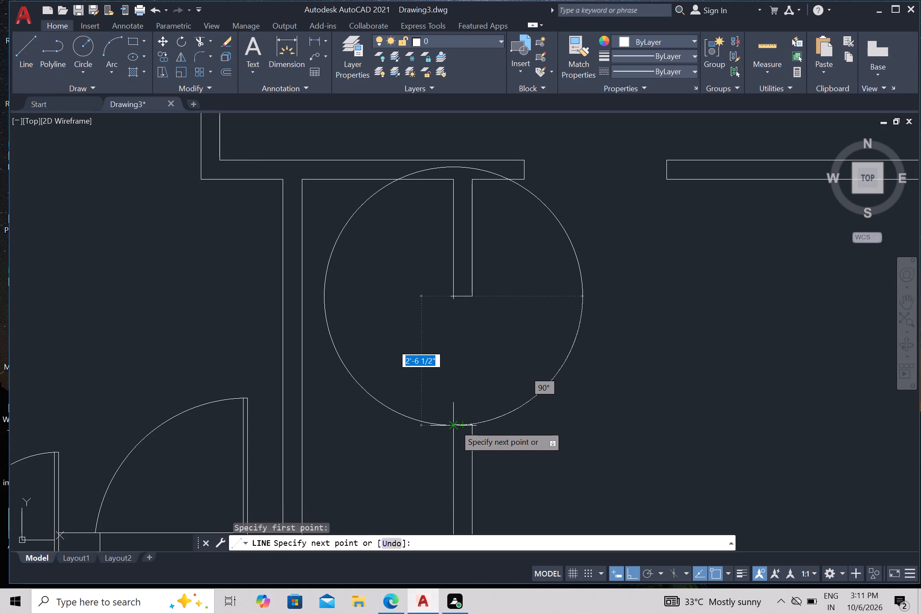
pyautogui.click(454, 424)
pyautogui.click(451, 292)
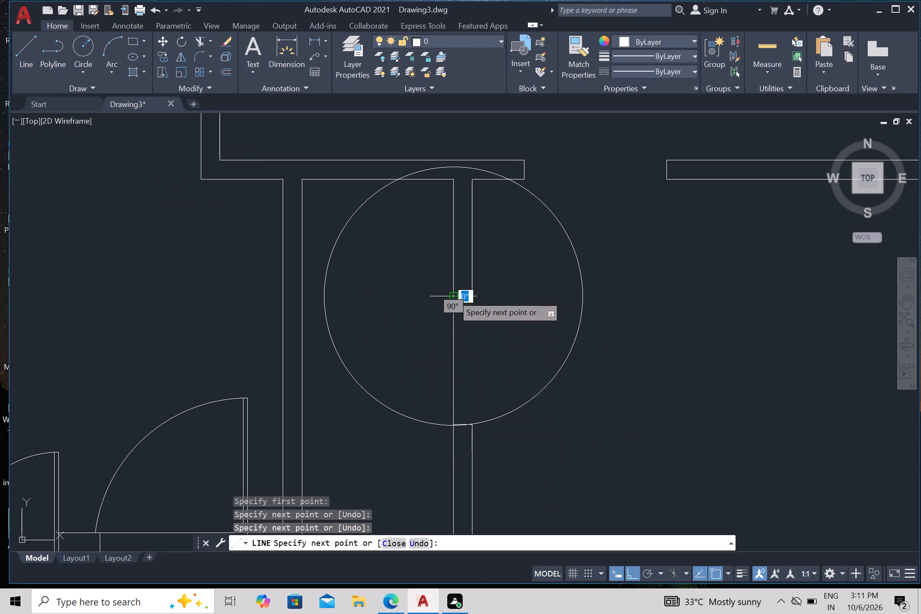
pyautogui.click(658, 303)
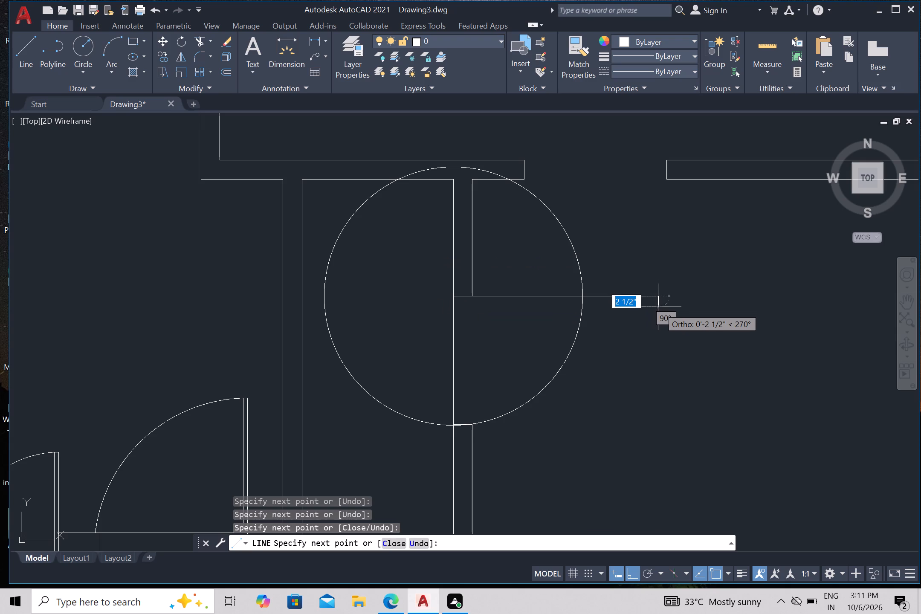
pyautogui.press('Escape')
# Offset the horizontal line at the partition doorway 1" downward, toward the opening, to form the door leaf.
pyautogui.press('o')
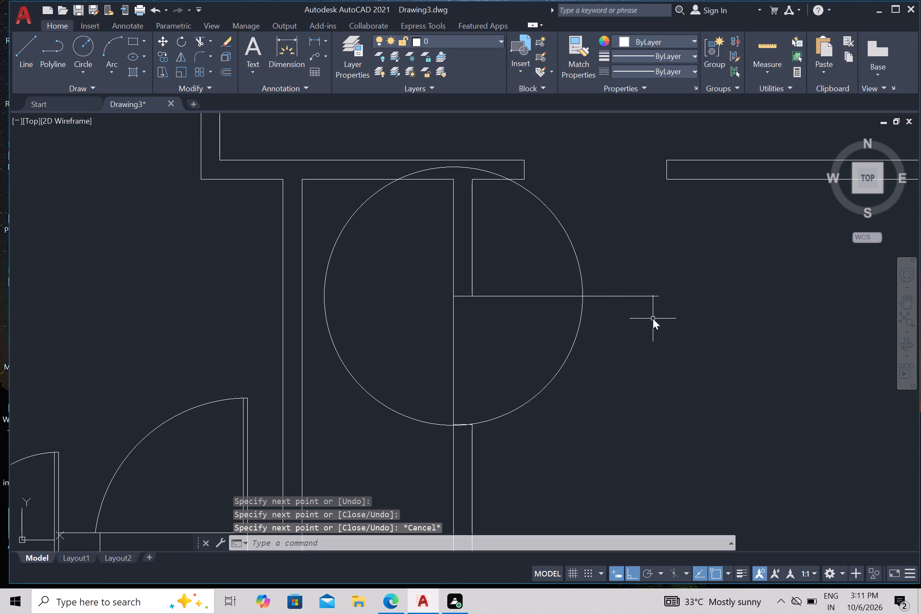
pyautogui.press('Return')
pyautogui.press('Return')
pyautogui.click(628, 296)
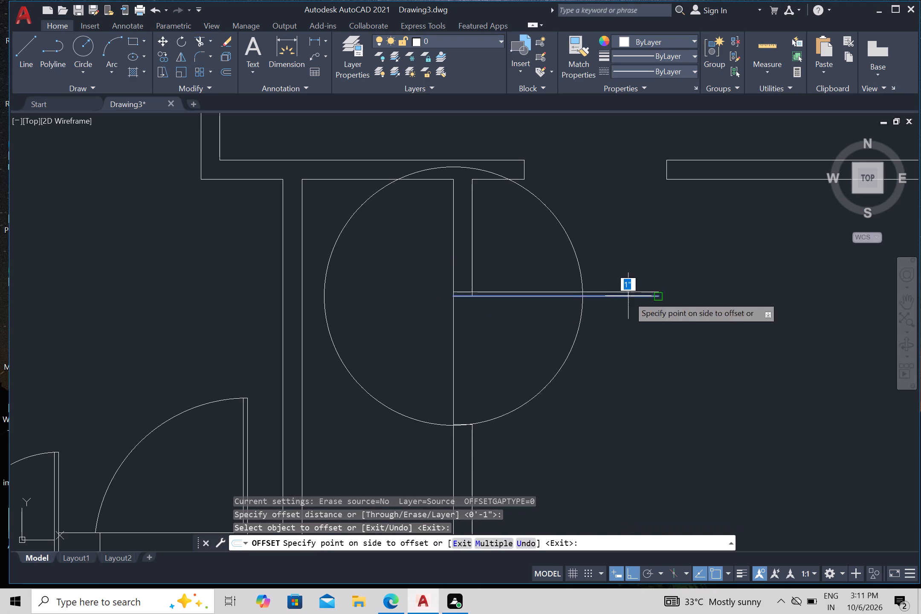
pyautogui.click(631, 358)
pyautogui.press('Escape')
# Trim the partition door's leaf lines at the circle and reduce the circle to a swing arc between leaf and threshold.
pyautogui.press('t')
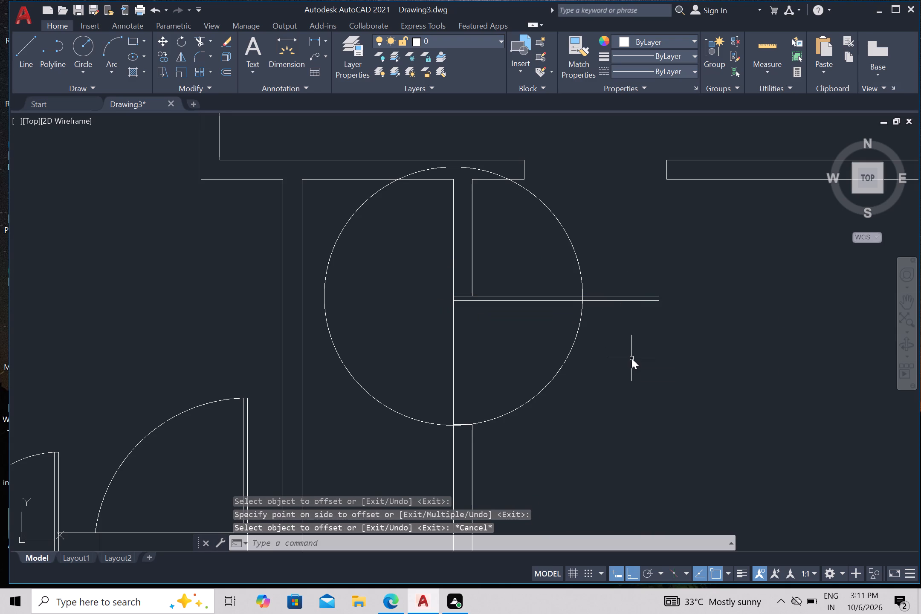
pyautogui.press('r')
pyautogui.press('Return')
pyautogui.click(622, 315)
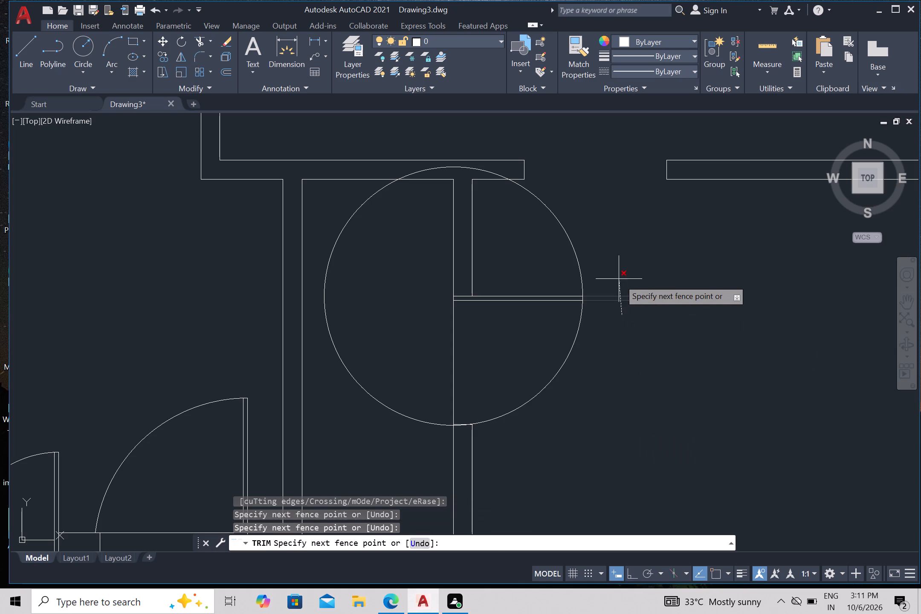
pyautogui.click(619, 279)
pyautogui.click(594, 256)
pyautogui.click(548, 260)
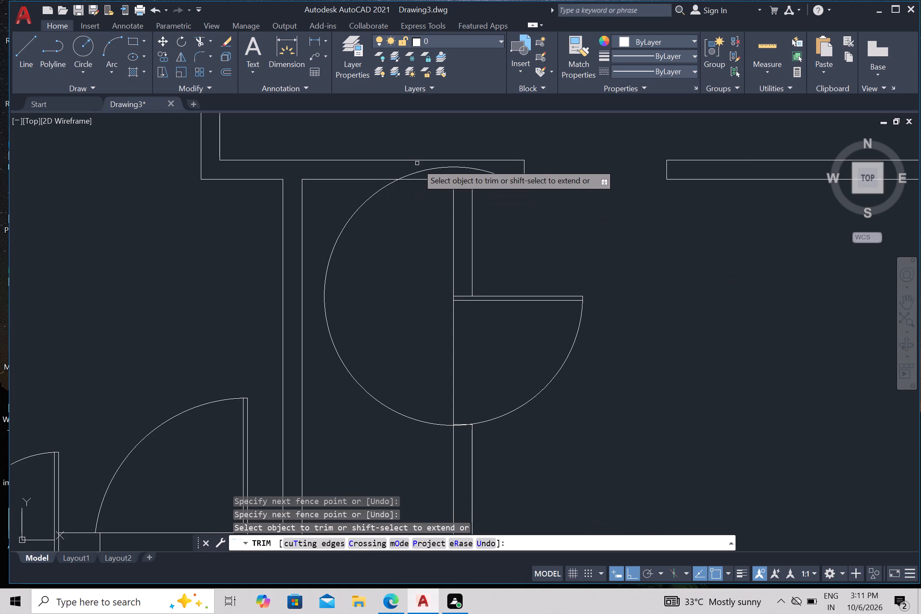
pyautogui.click(419, 170)
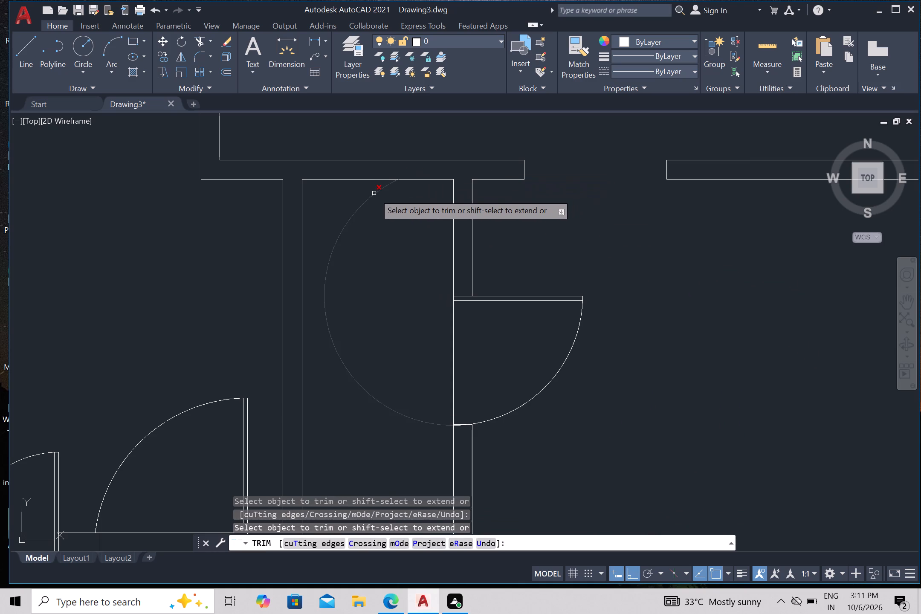
pyautogui.click(374, 193)
# Draw a circle at the horizontal wall's doorway above, centred near the left stub's lower corner and reaching the opposite wall end.
pyautogui.scroll(-2, 405, 320)
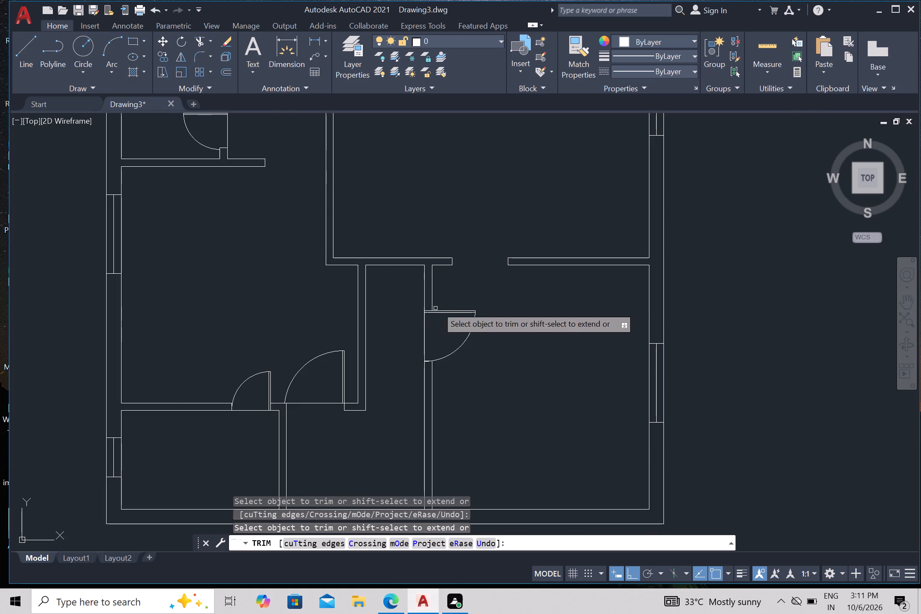
pyautogui.scroll(1, 472, 271)
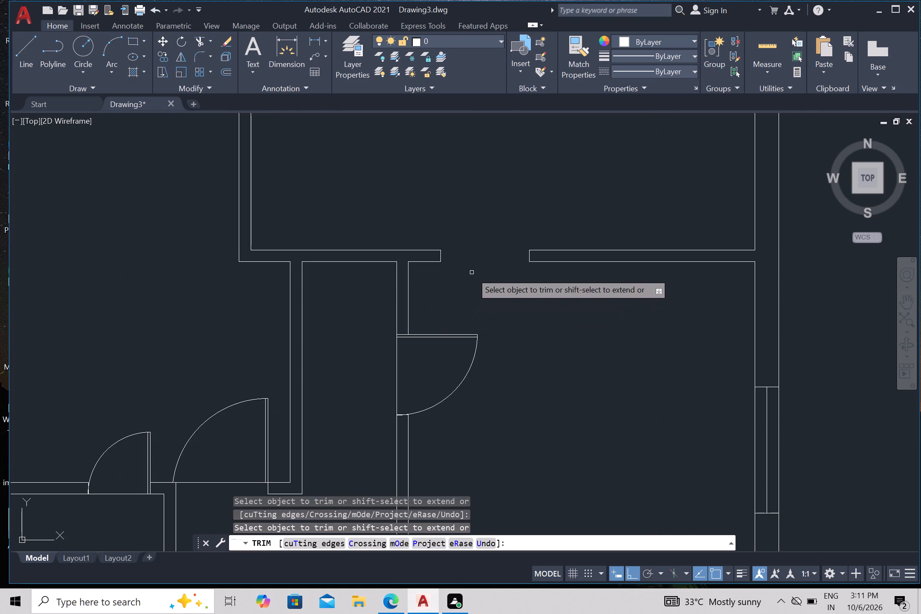
pyautogui.moveTo(474, 298); pyautogui.dragTo(502, 426, button='middle')
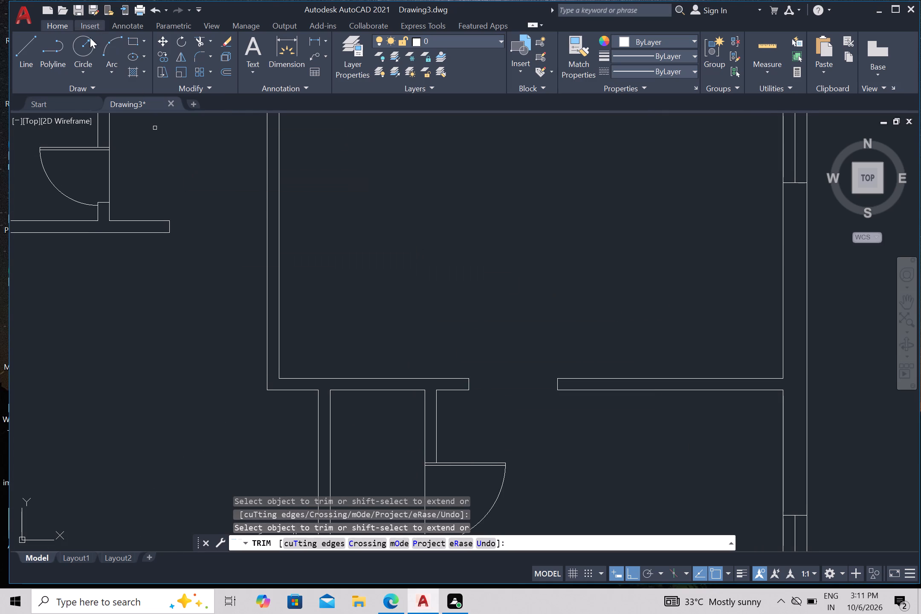
pyautogui.click(89, 43)
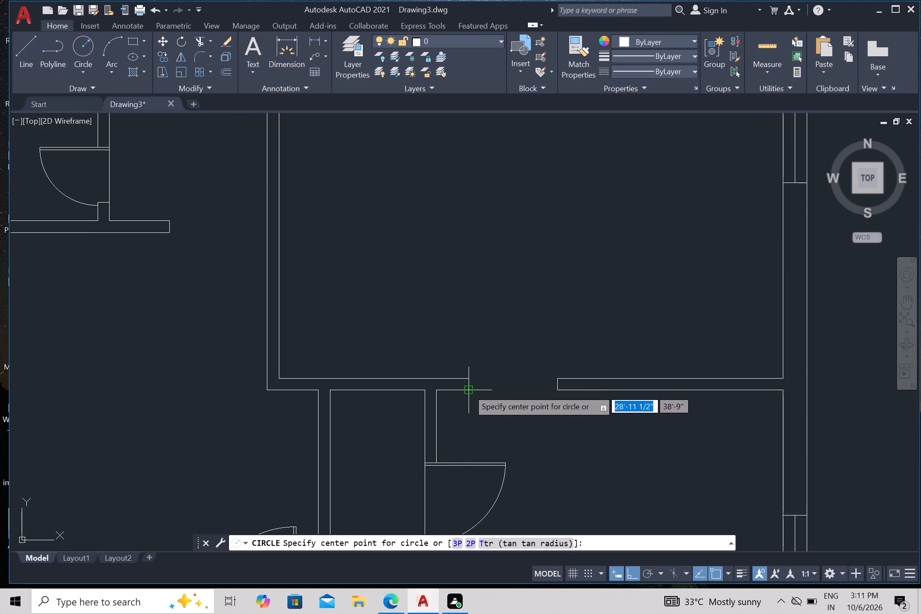
pyautogui.moveTo(469, 396); pyautogui.dragTo(472, 400)
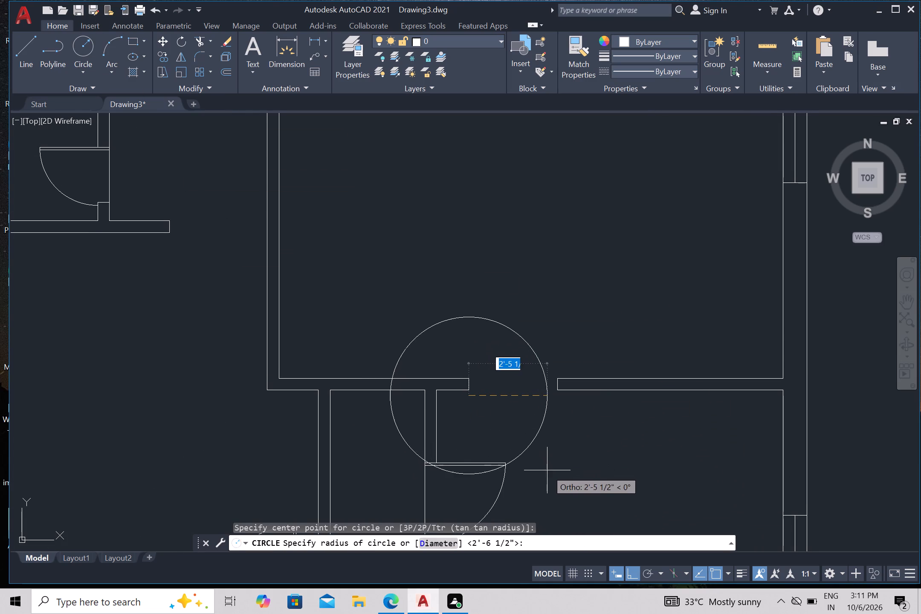
pyautogui.click(556, 485)
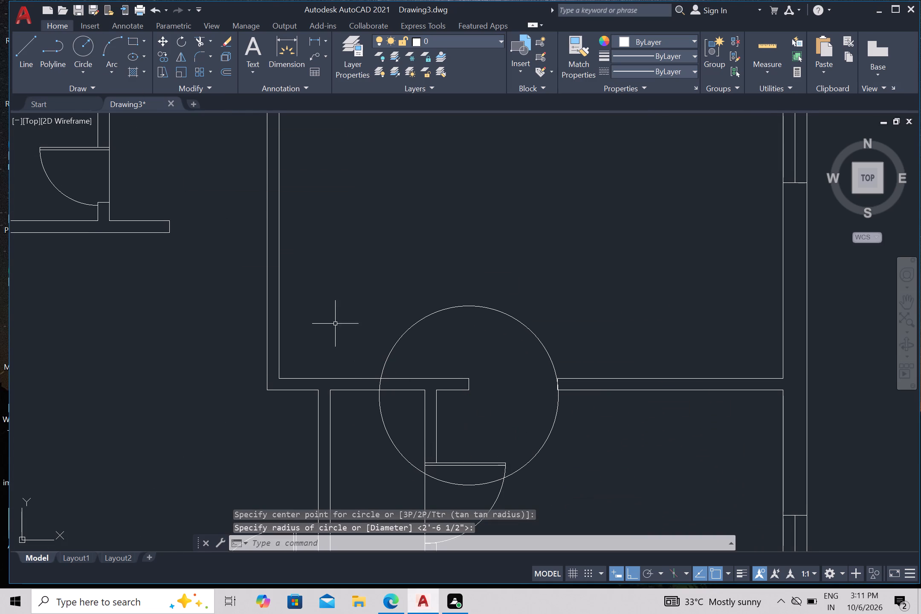
# Draw a line across the doorway's lower face, back to the left stub's lower corner, and vertically up past the circle.
pyautogui.click(17, 52)
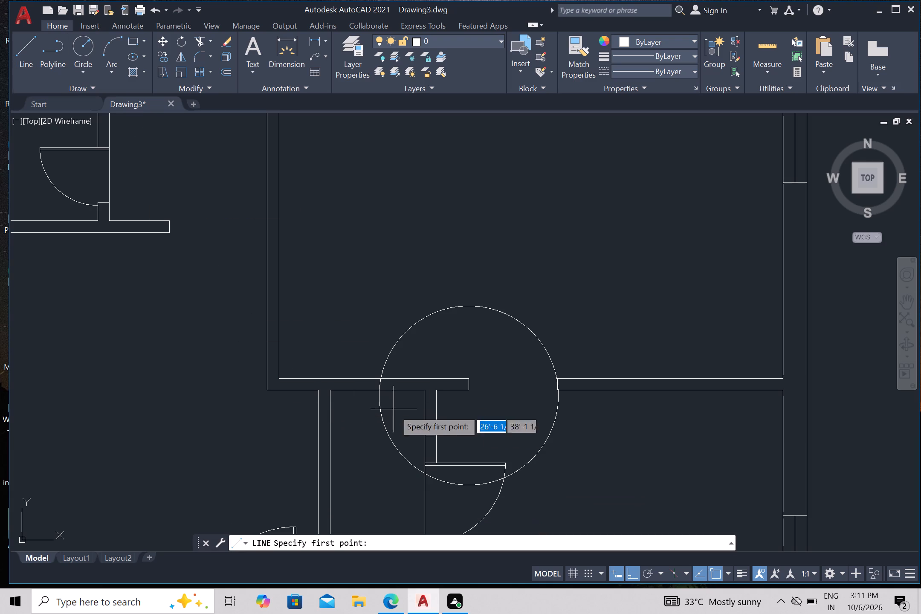
pyautogui.click(470, 391)
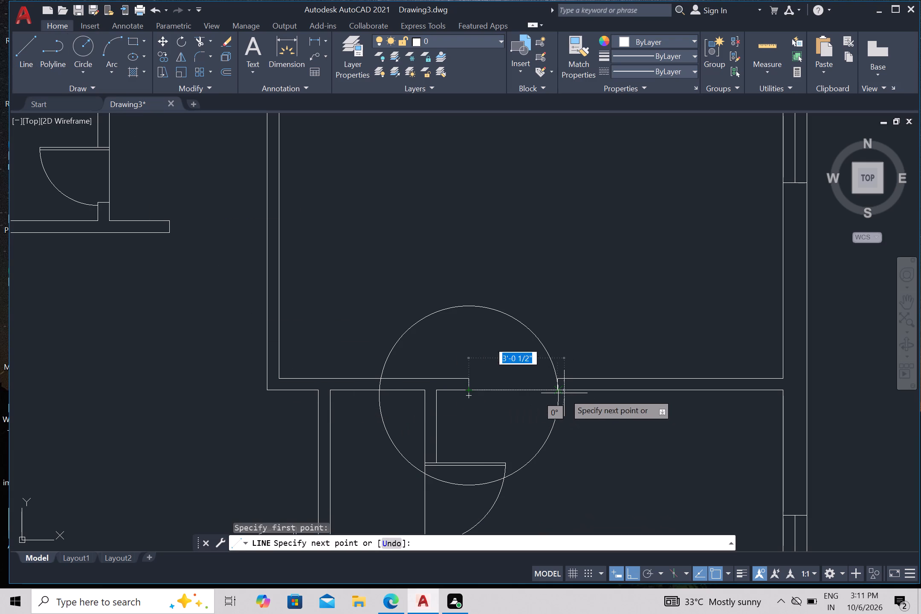
pyautogui.click(564, 393)
pyautogui.click(471, 391)
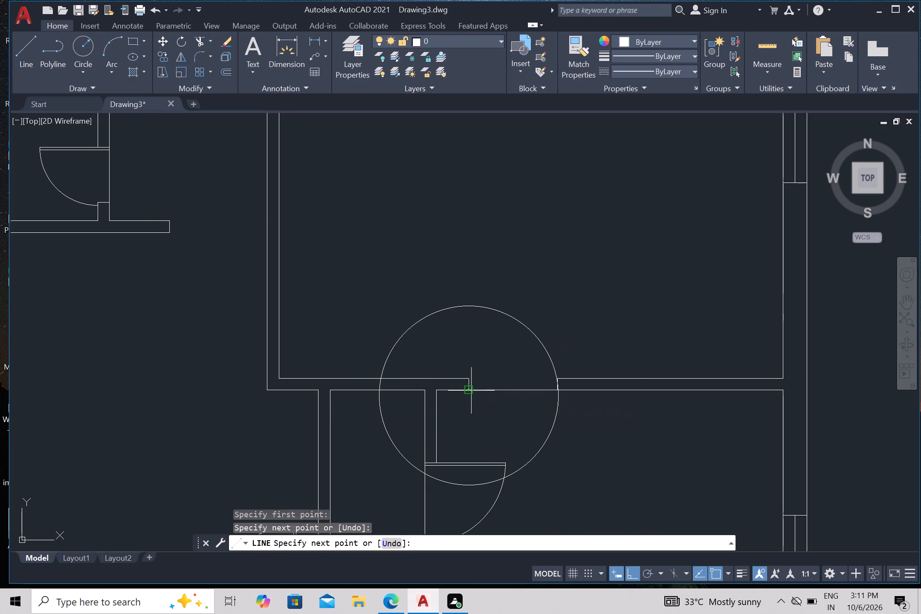
pyautogui.click(469, 230)
pyautogui.press('Escape')
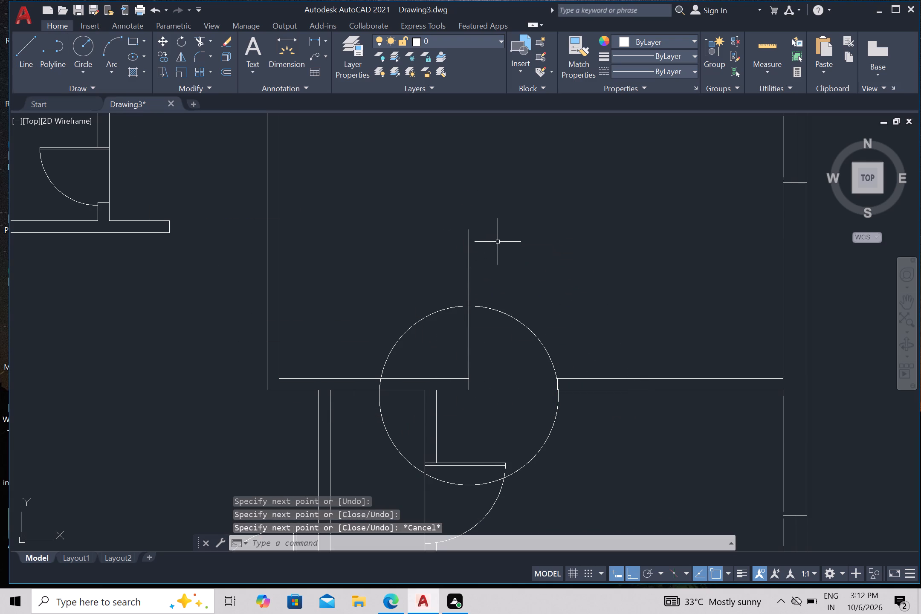
# Offset the vertical line 1" toward the doorway opening to form the door leaf.
pyautogui.press('o')
pyautogui.press('Return')
pyautogui.press('Return')
pyautogui.press('Return')
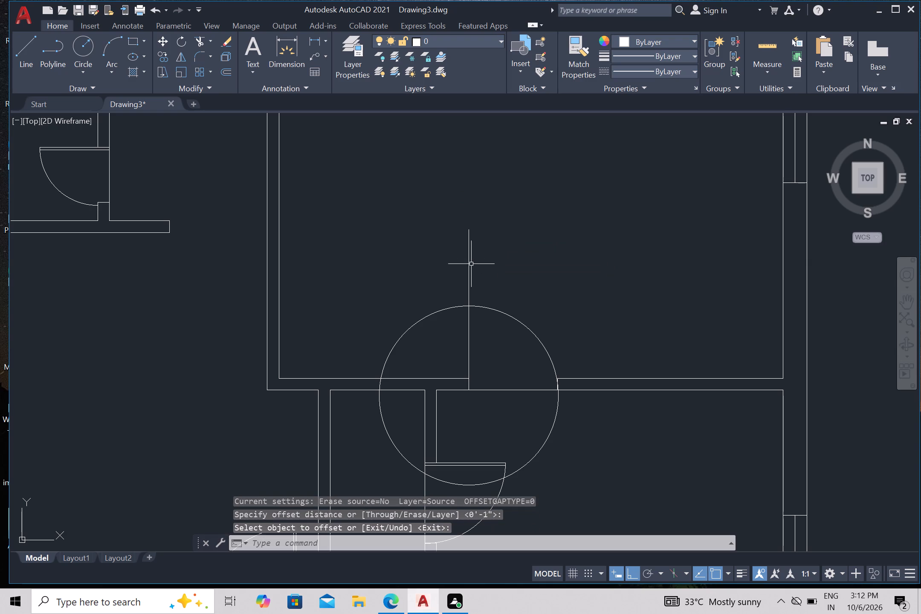
pyautogui.press('Return')
pyautogui.press('Return')
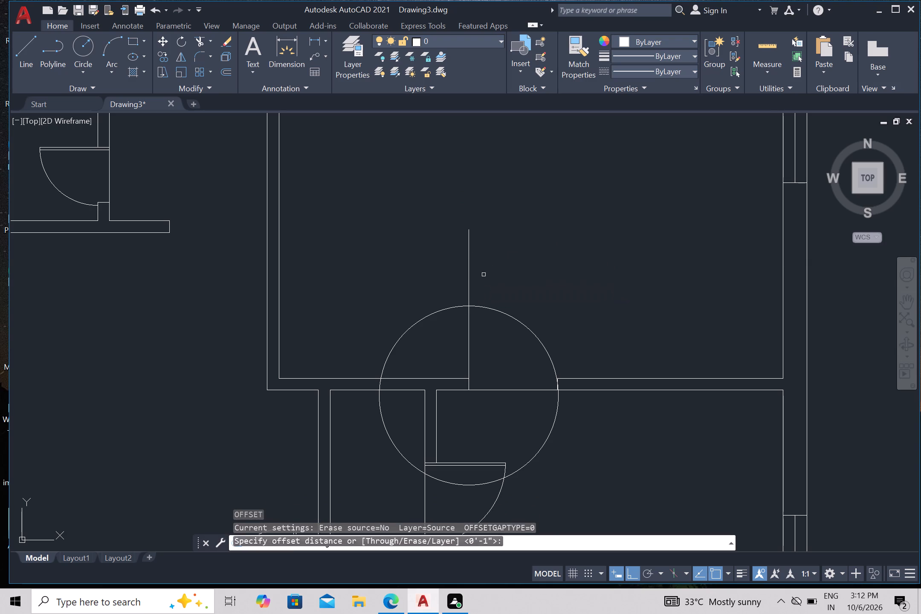
pyautogui.moveTo(469, 283); pyautogui.dragTo(476, 281)
pyautogui.moveTo(489, 280); pyautogui.dragTo(495, 285)
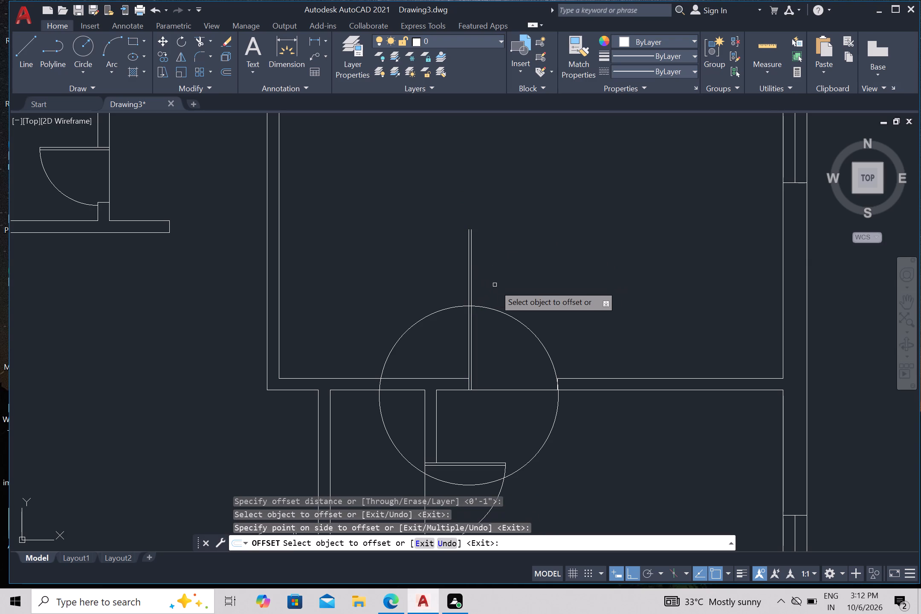
pyautogui.press('Escape')
# Trim the leaf lines beyond the circle and reduce the circle to a swing arc above the doorway's threshold line.
pyautogui.write('tr')
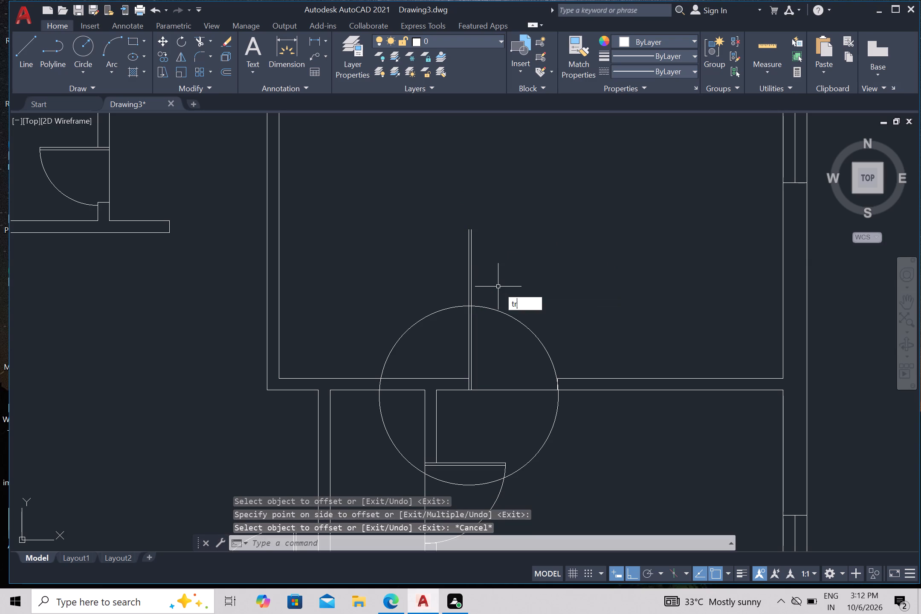
pyautogui.press('Return')
pyautogui.click(496, 286)
pyautogui.click(458, 292)
pyautogui.click(449, 304)
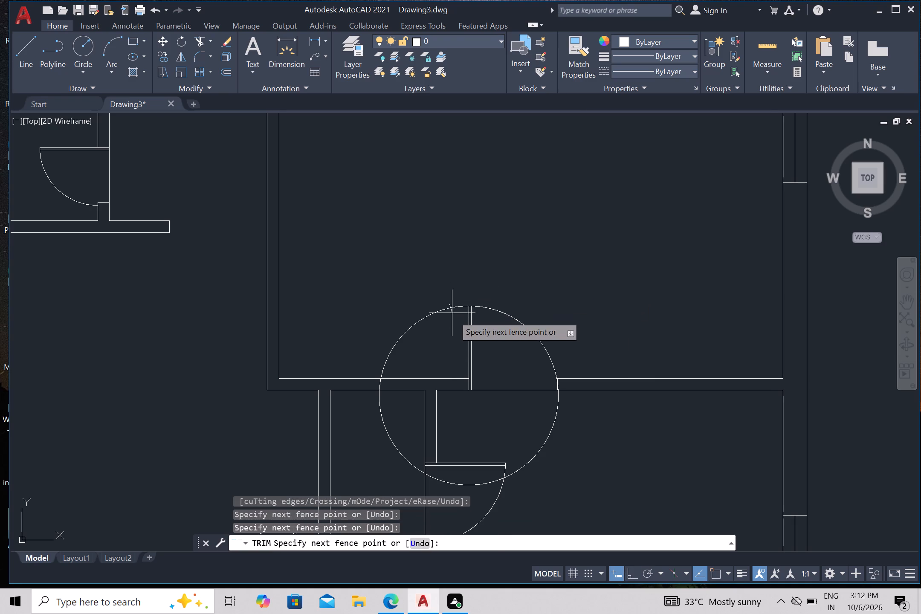
pyautogui.click(458, 333)
pyautogui.click(406, 419)
pyautogui.click(382, 484)
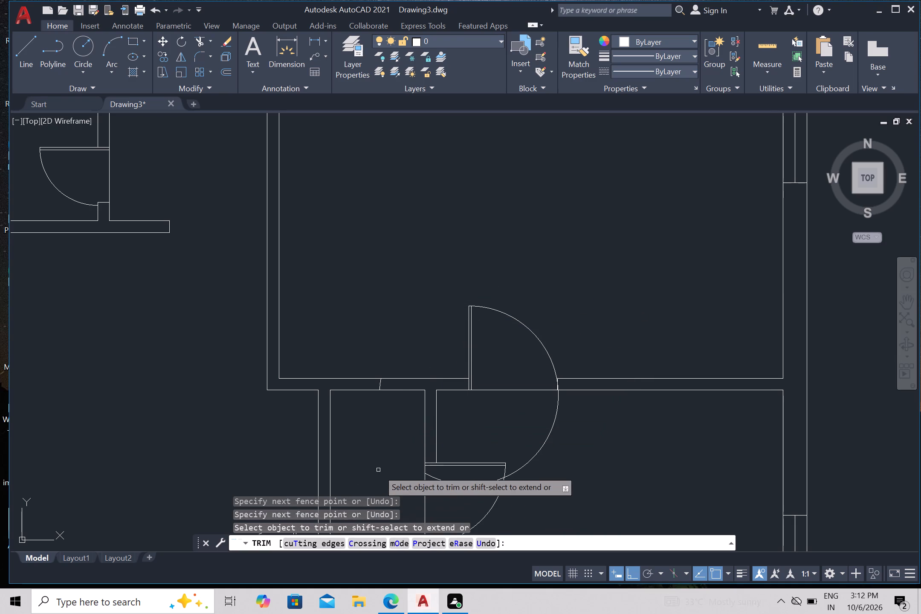
pyautogui.click(466, 478)
pyautogui.click(469, 491)
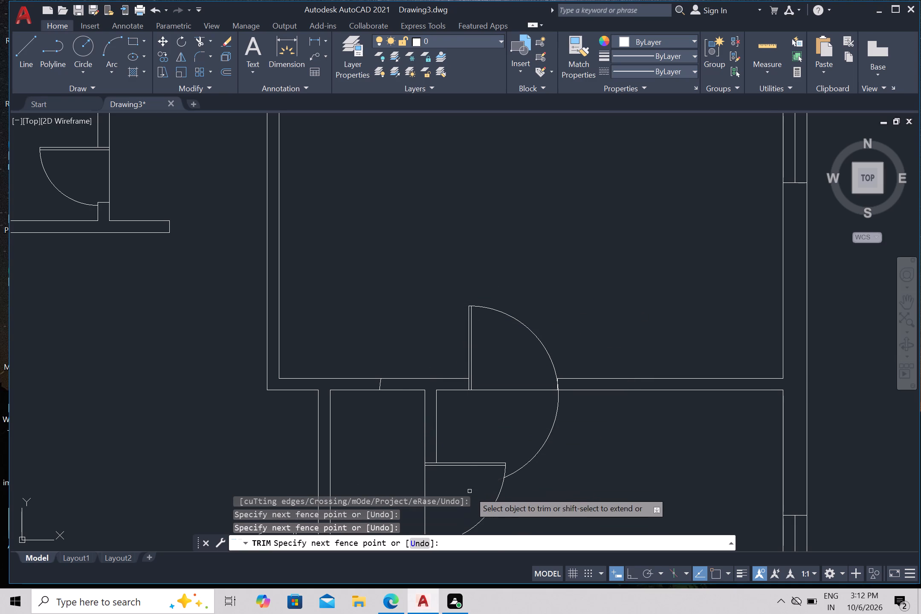
pyautogui.moveTo(529, 420); pyautogui.dragTo(534, 426)
pyautogui.moveTo(589, 428); pyautogui.dragTo(569, 442)
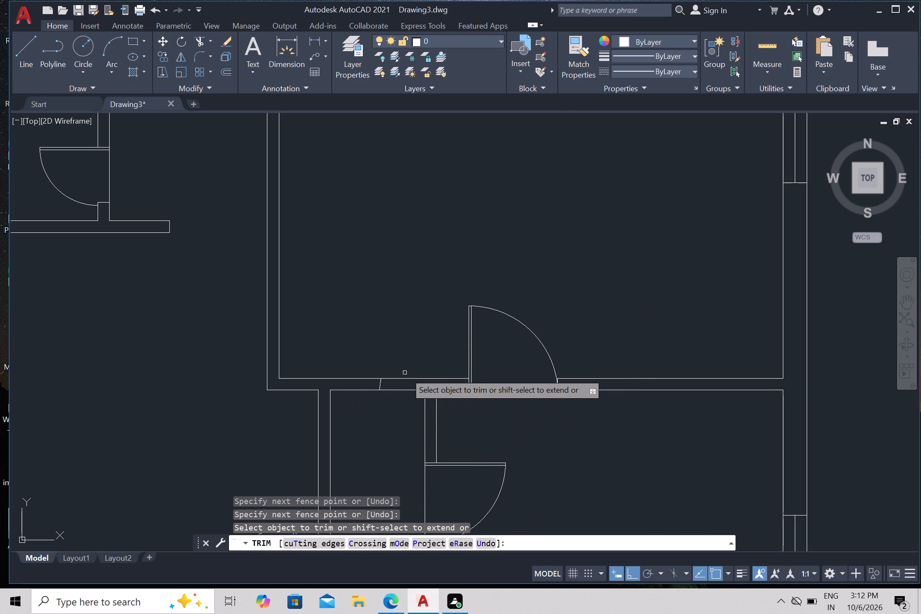
# Trim away the leftover circle fragment inside the horizontal wall left of the door.
pyautogui.scroll(2, 402, 392)
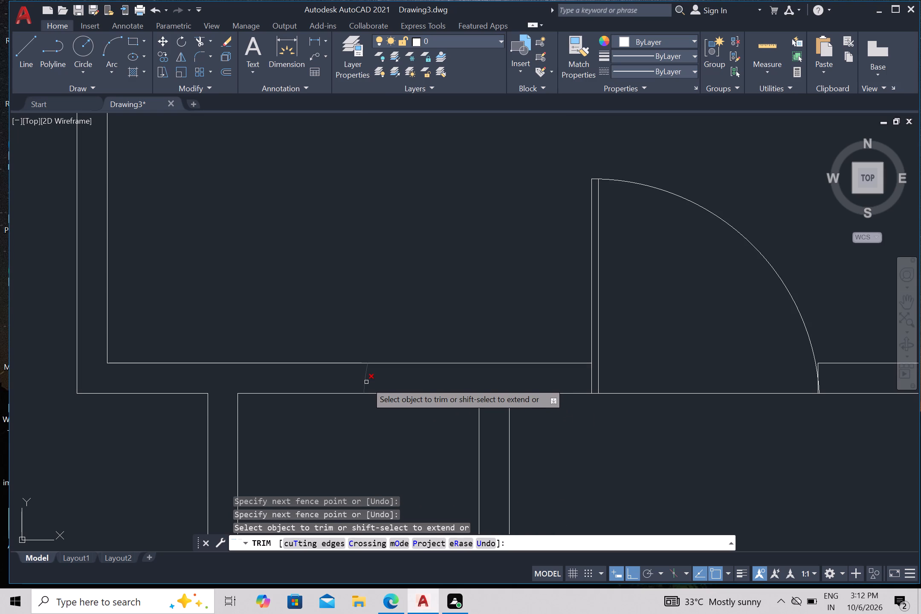
pyautogui.click(366, 382)
pyautogui.scroll(-2, 387, 392)
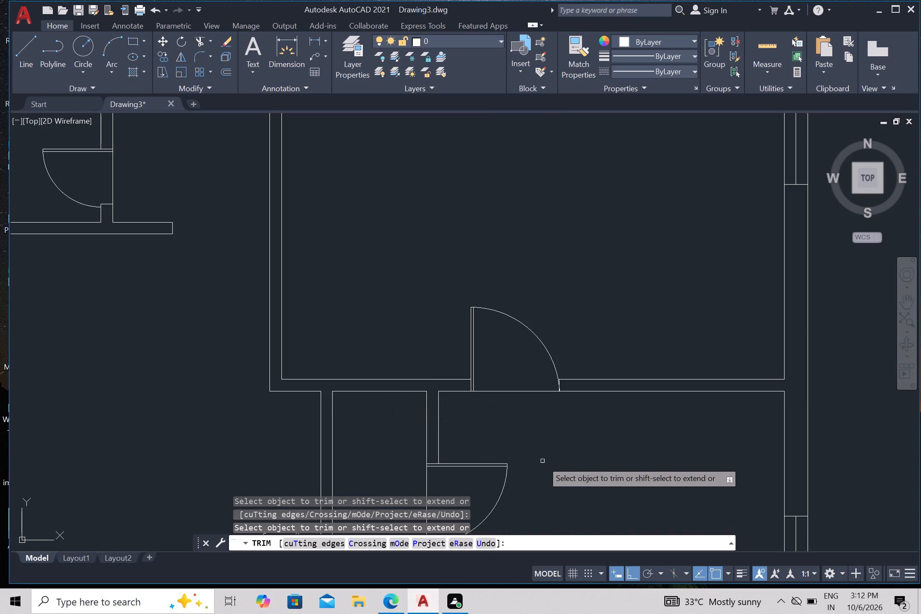
pyautogui.scroll(-1, 543, 460)
pyautogui.scroll(-1, 584, 476)
pyautogui.moveTo(583, 478); pyautogui.dragTo(573, 338, button='middle')
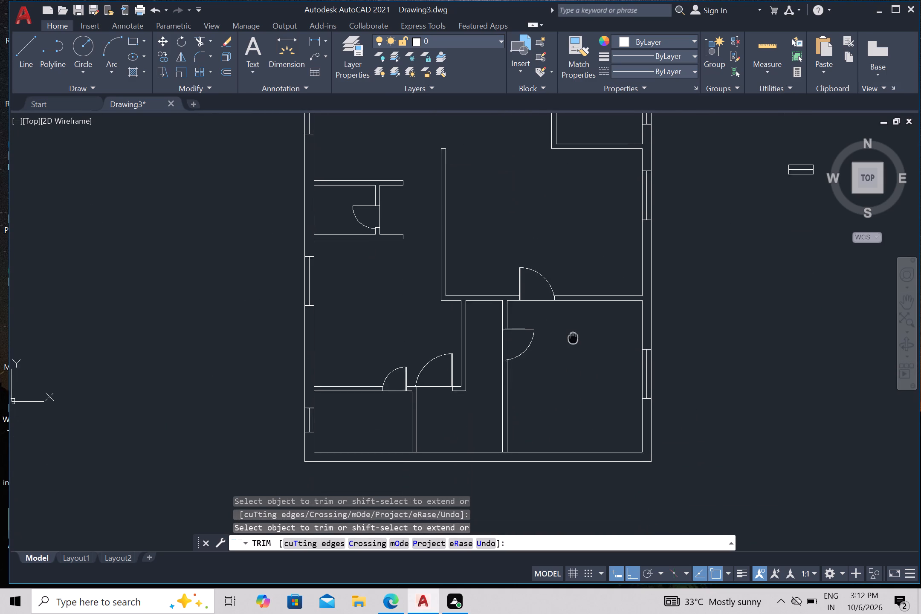
pyautogui.moveTo(573, 338); pyautogui.dragTo(575, 323, button='middle')
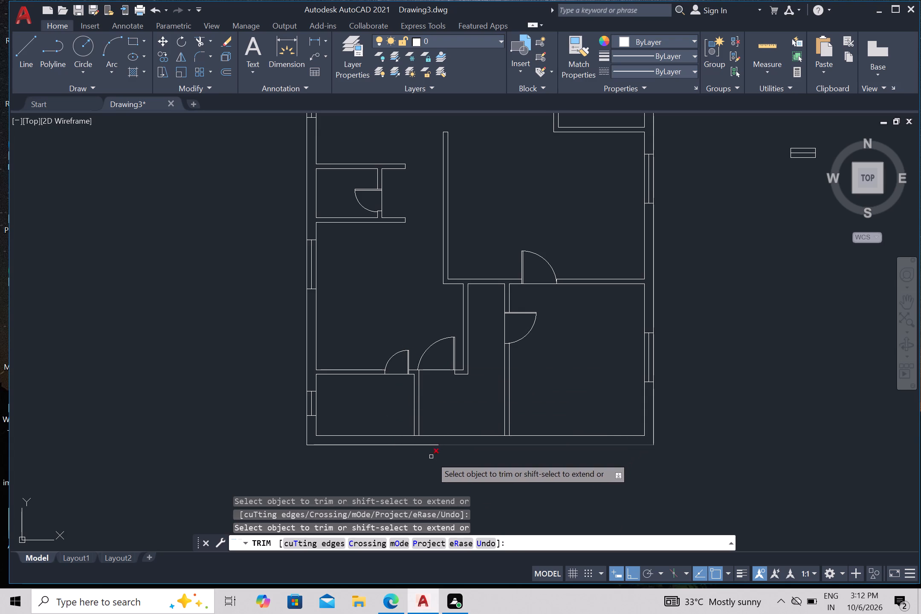
pyautogui.press('Escape')
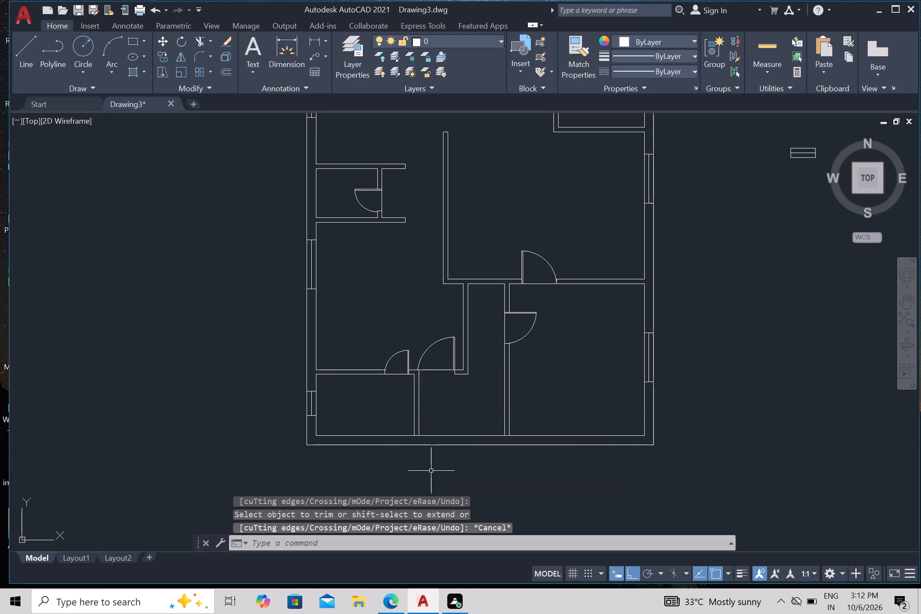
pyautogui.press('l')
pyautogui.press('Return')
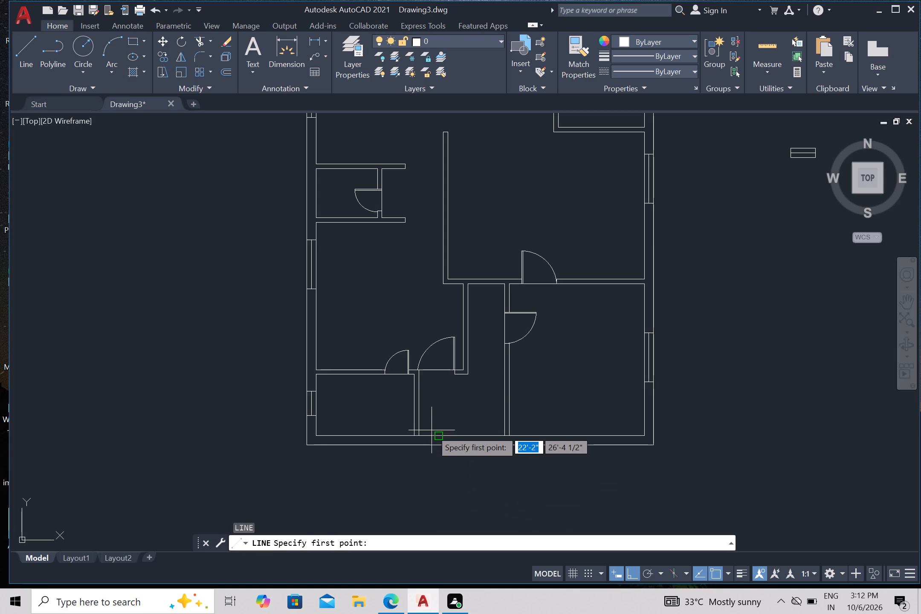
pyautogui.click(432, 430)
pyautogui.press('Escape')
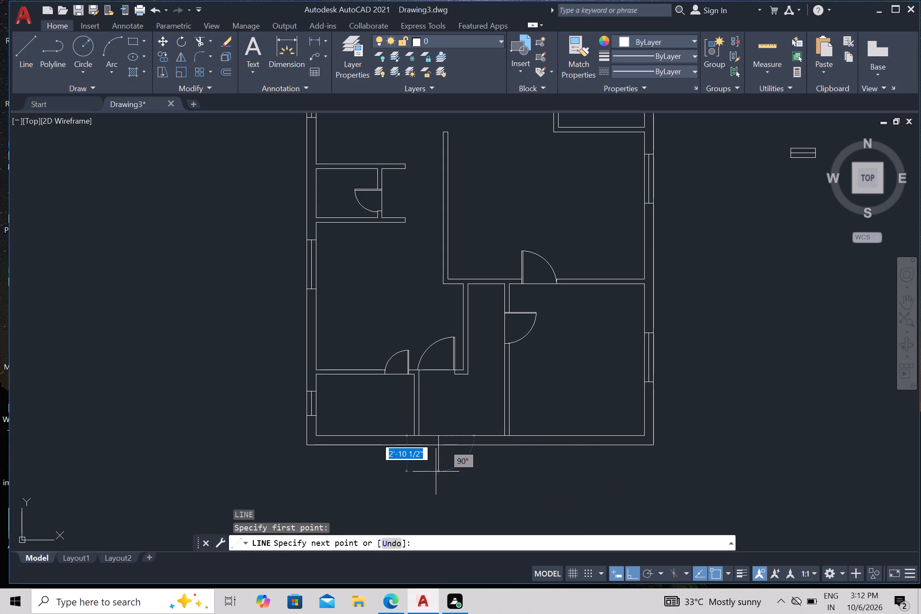
# Draw a vertical line across the bottom outer wall, just right of the left partition in the passage.
pyautogui.press('l')
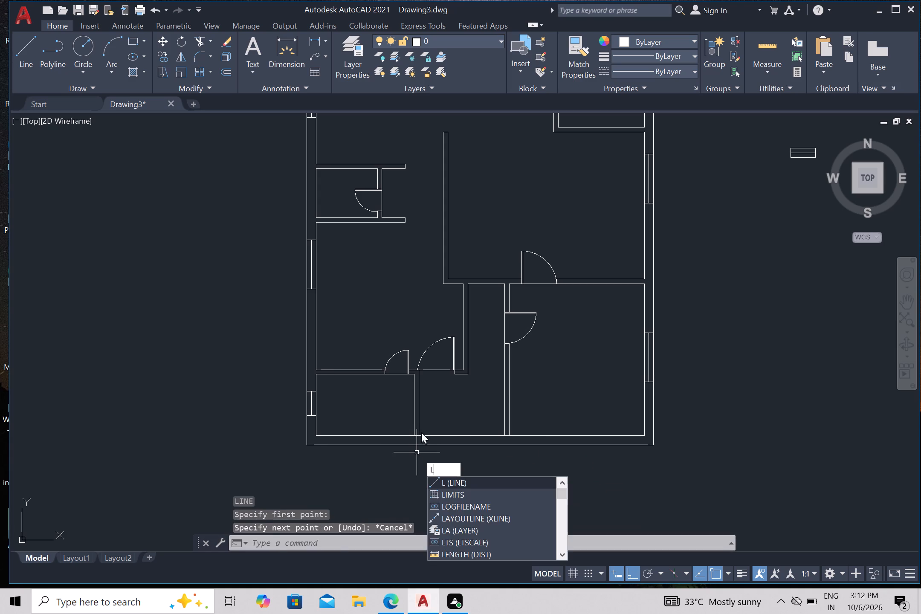
pyautogui.press('Return')
pyautogui.click(429, 426)
pyautogui.click(429, 475)
pyautogui.press('Return')
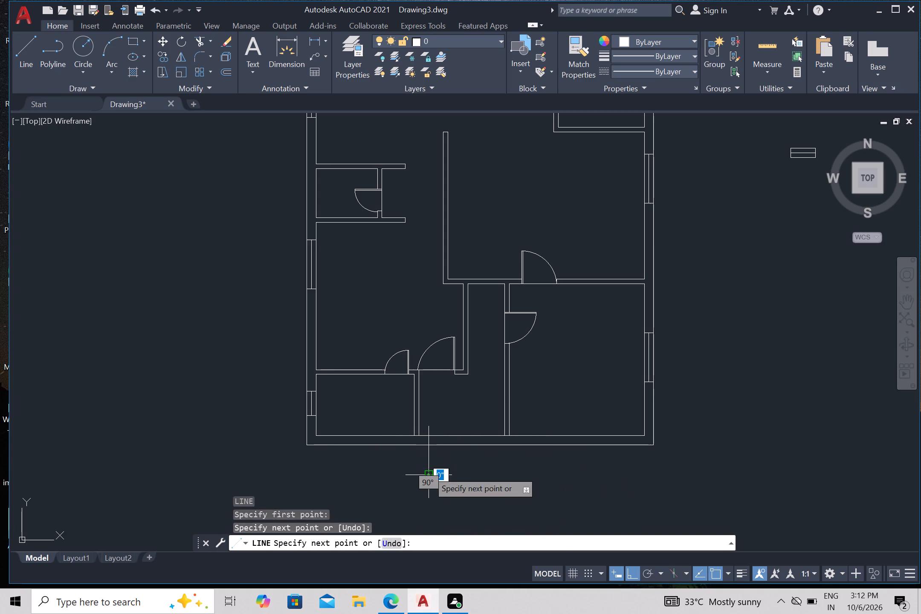
# Draw a second vertical line across the bottom outer wall, just left of the passage's right partition.
pyautogui.press('Return')
pyautogui.moveTo(507, 431); pyautogui.dragTo(506, 458)
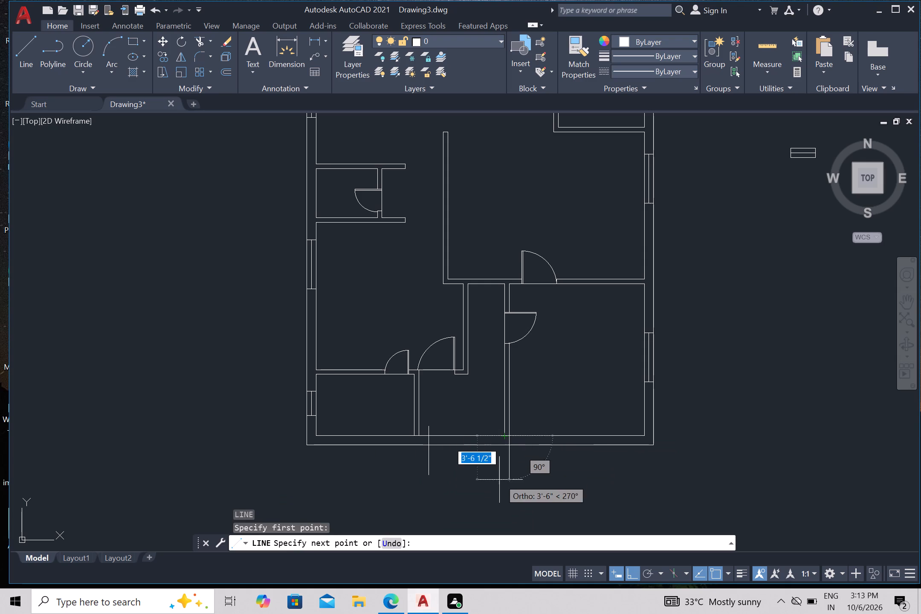
pyautogui.press('Return')
pyautogui.press('Return')
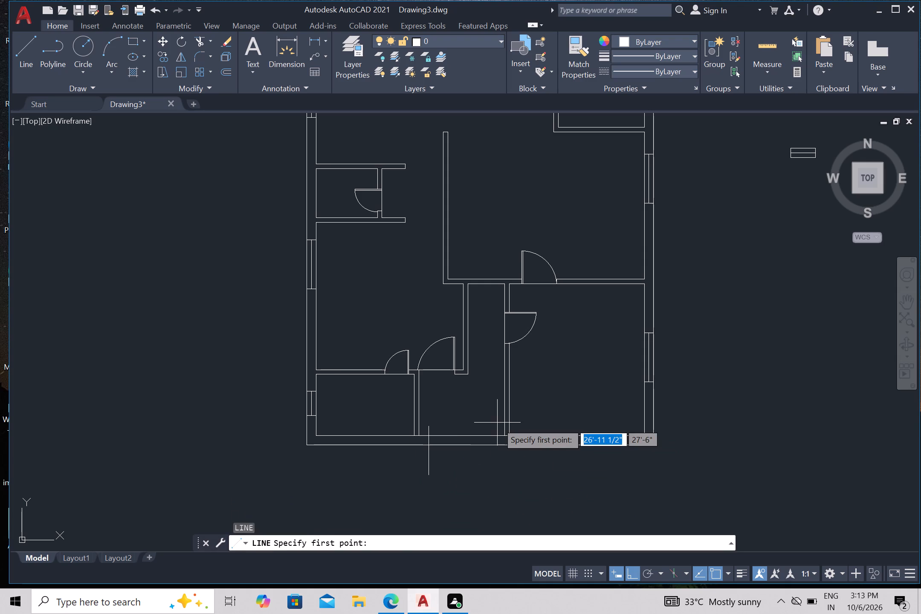
pyautogui.click(497, 423)
pyautogui.click(484, 497)
pyautogui.press('Return')
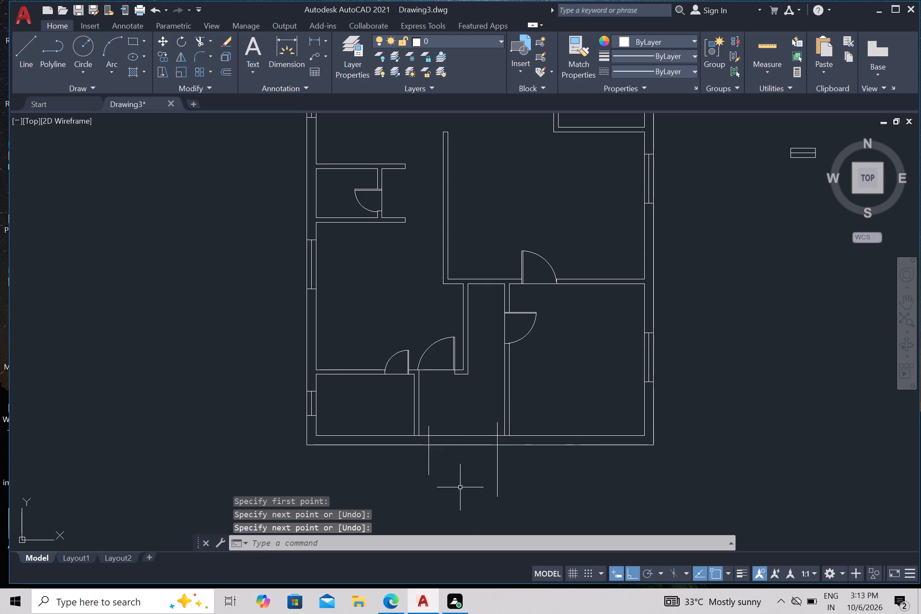
# Trim both vertical lines to the bottom outer wall's thickness, removing the parts extending inside and outside the wall.
pyautogui.write('tr')
pyautogui.press('Return')
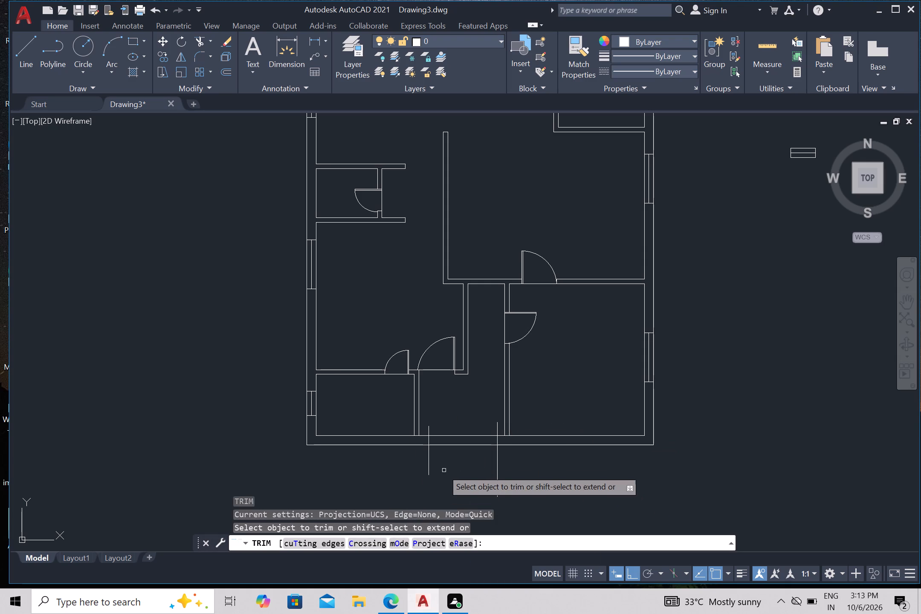
pyautogui.click(427, 455)
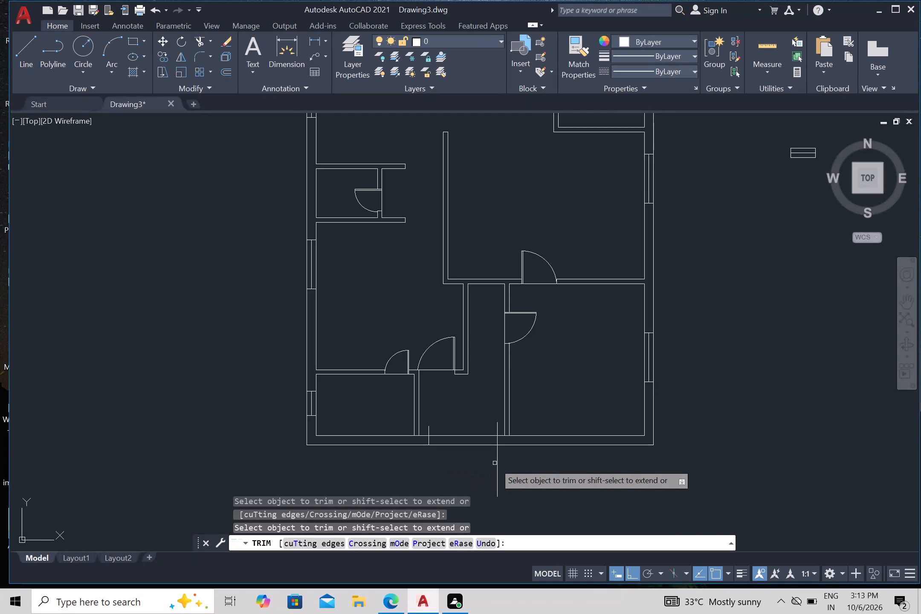
pyautogui.click(496, 463)
pyautogui.click(497, 429)
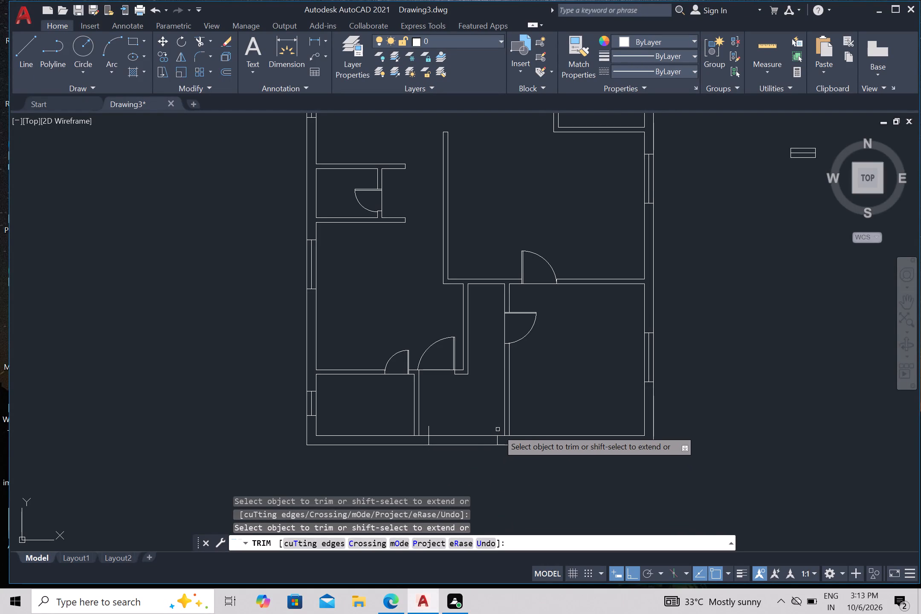
pyautogui.click(428, 426)
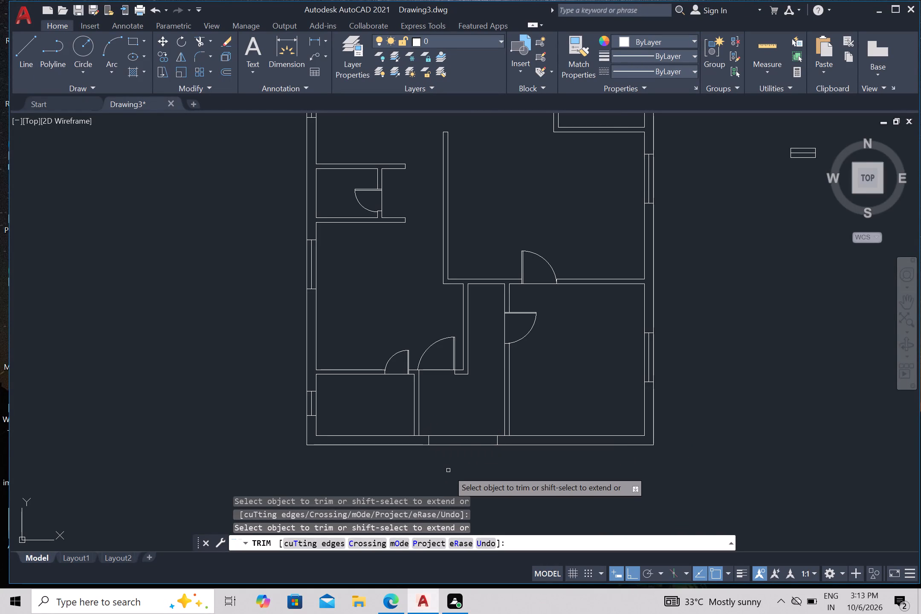
pyautogui.scroll(1, 448, 470)
pyautogui.press('Escape')
# Draw a horizontal centre line inside the bottom wall, joining the midpoints of the two vertical opening lines.
pyautogui.press('l')
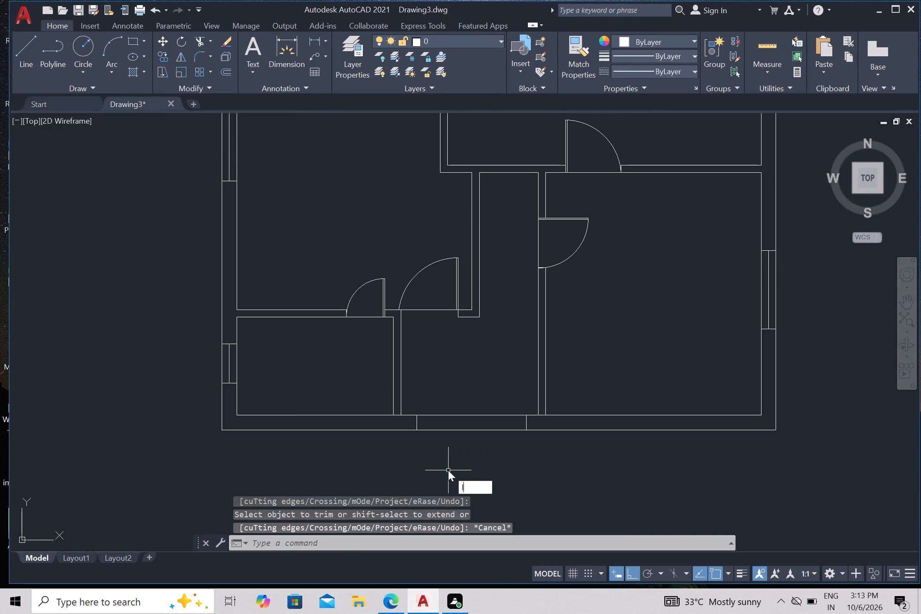
pyautogui.press('Return')
pyautogui.scroll(1, 422, 445)
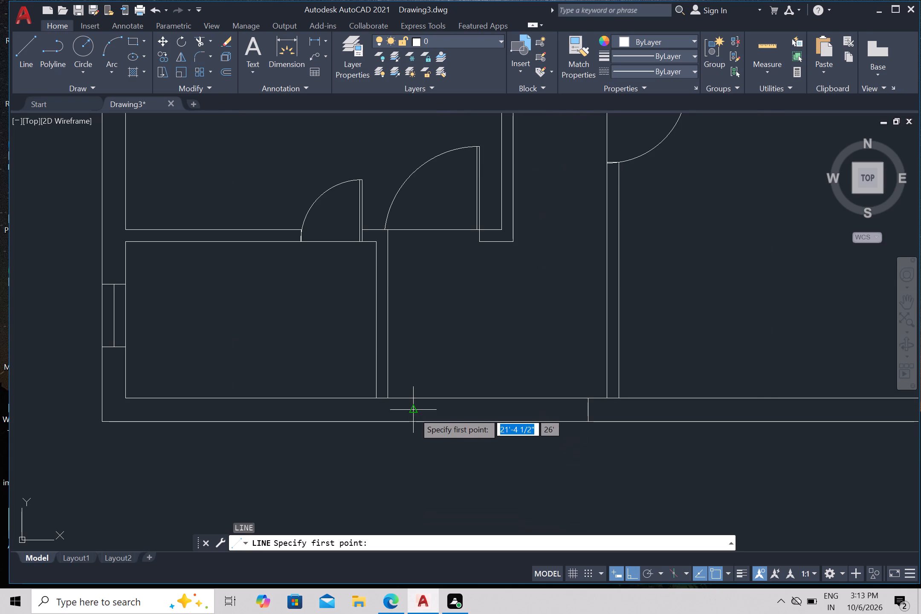
pyautogui.click(416, 408)
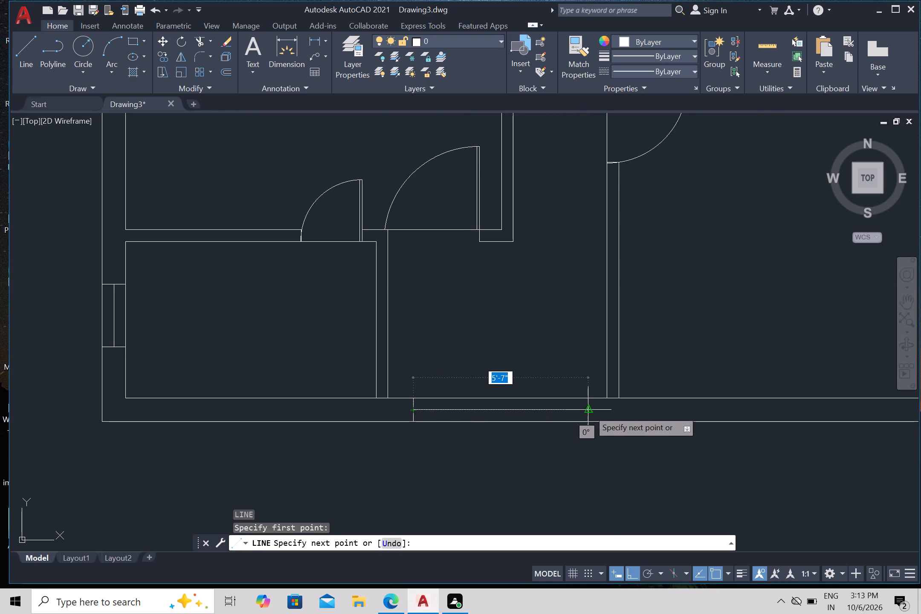
pyautogui.click(589, 412)
pyautogui.press('Escape')
# Copy the loose window symbol by its lower-right corner, with Ortho off, into the bottom wall of the right and left rooms.
pyautogui.scroll(-3, 573, 438)
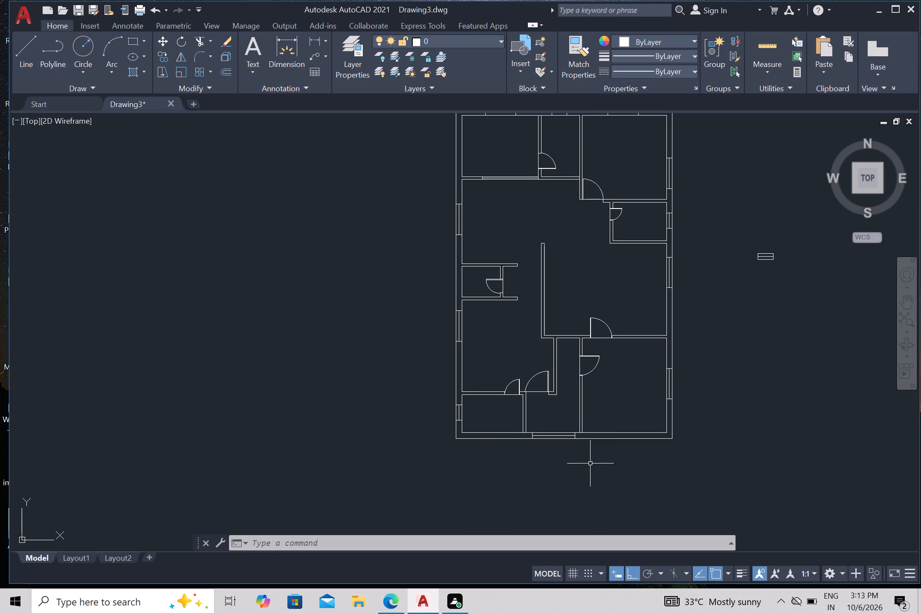
pyautogui.middleClick(573, 473)
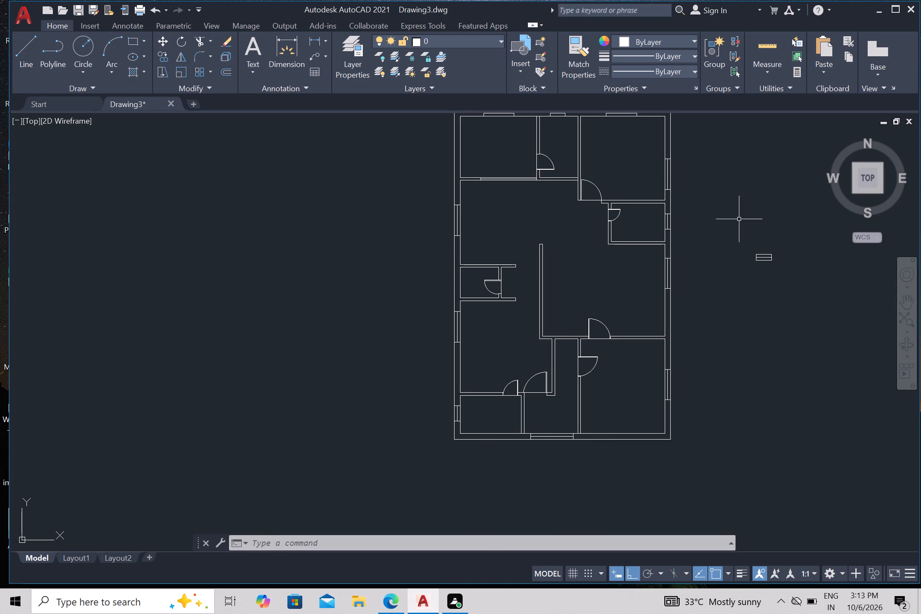
pyautogui.click(739, 219)
pyautogui.click(793, 290)
pyautogui.write('co')
pyautogui.press('Return')
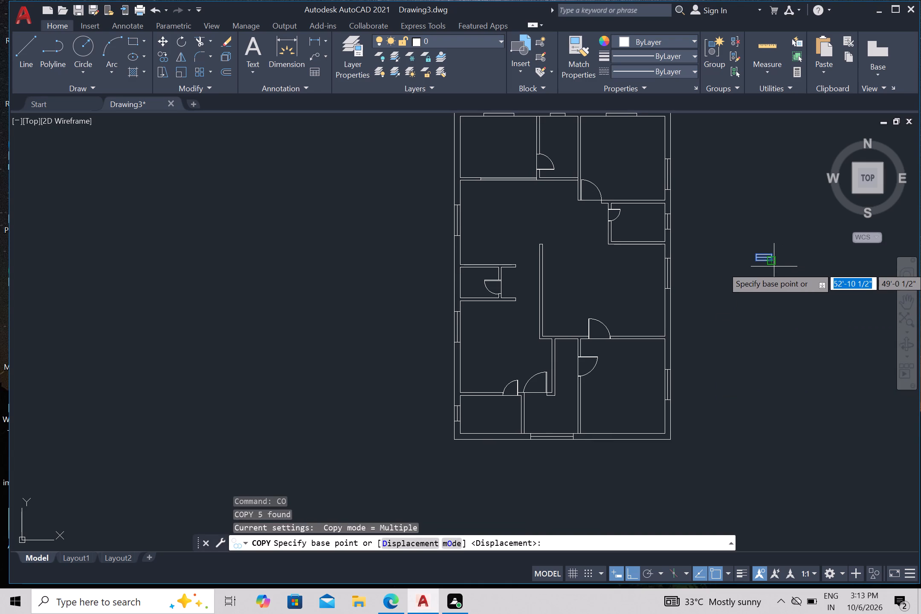
pyautogui.click(774, 266)
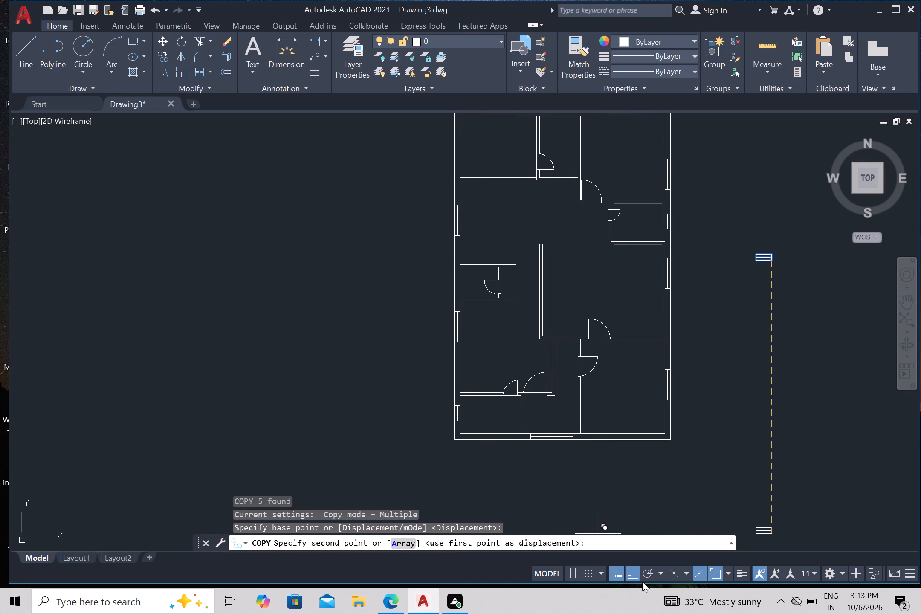
pyautogui.click(631, 577)
pyautogui.scroll(2, 609, 466)
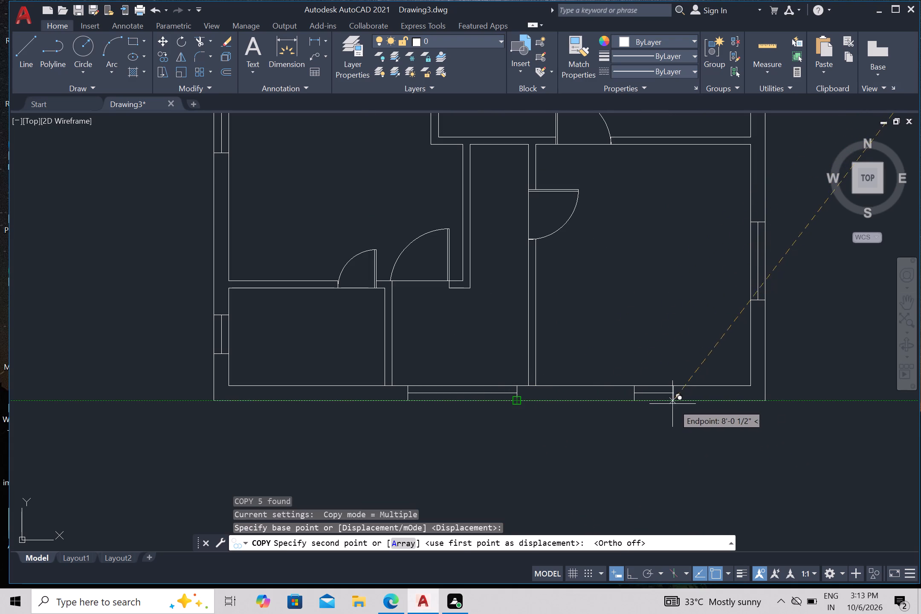
pyautogui.click(670, 405)
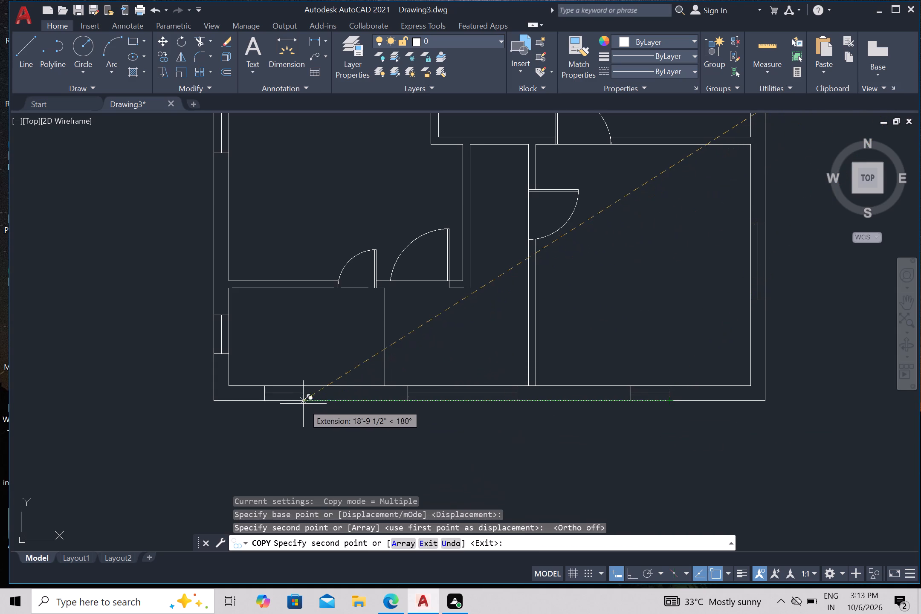
pyautogui.click(318, 394)
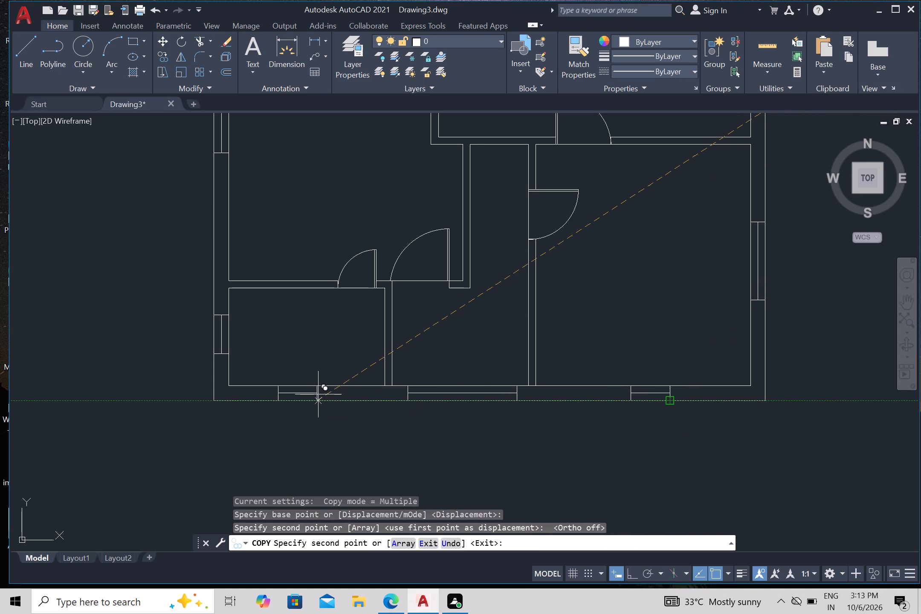
pyautogui.press('Escape')
# With Ortho on, draw a horizontal line between the opening's centre line and the outer wall face, extending past its right edge.
pyautogui.scroll(-1, 506, 465)
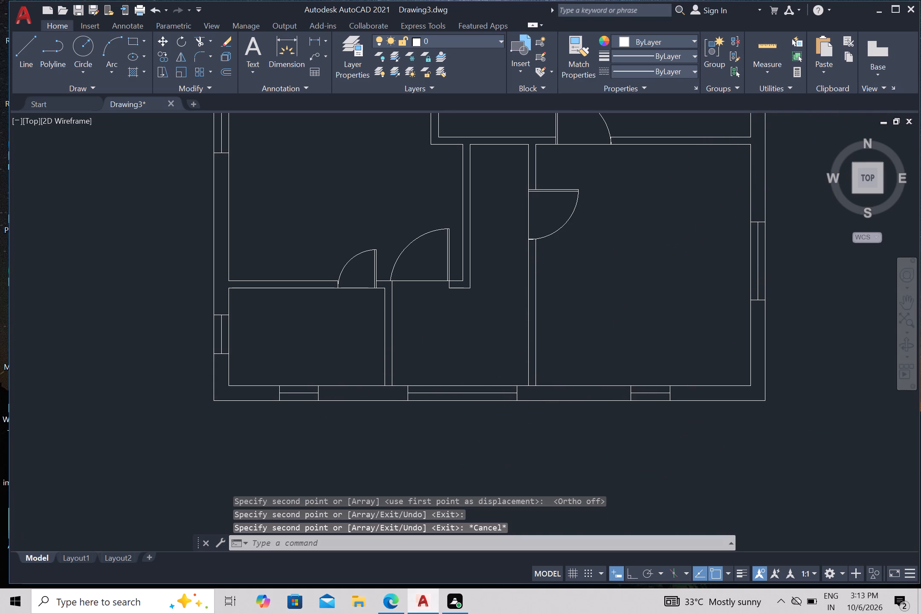
pyautogui.scroll(-1, 506, 465)
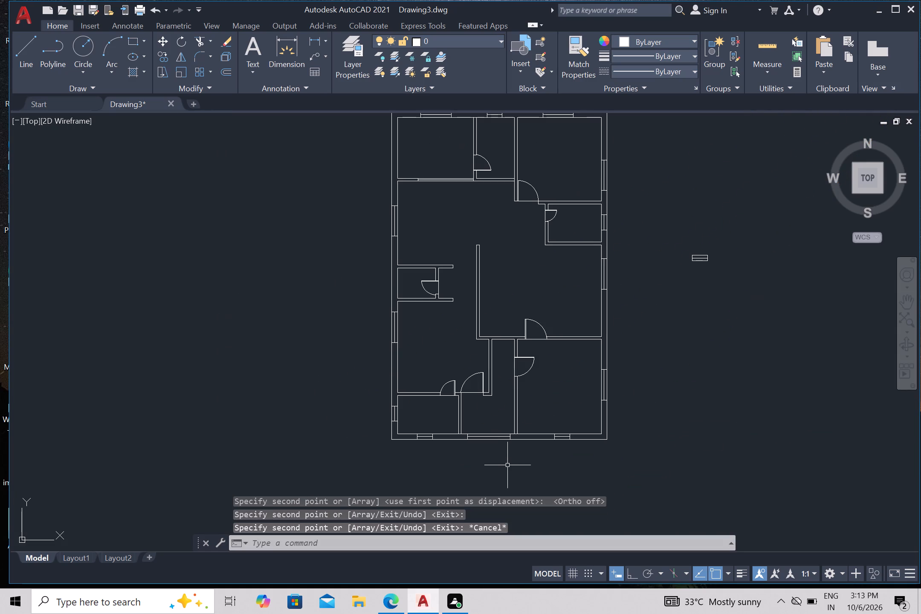
pyautogui.scroll(3, 472, 449)
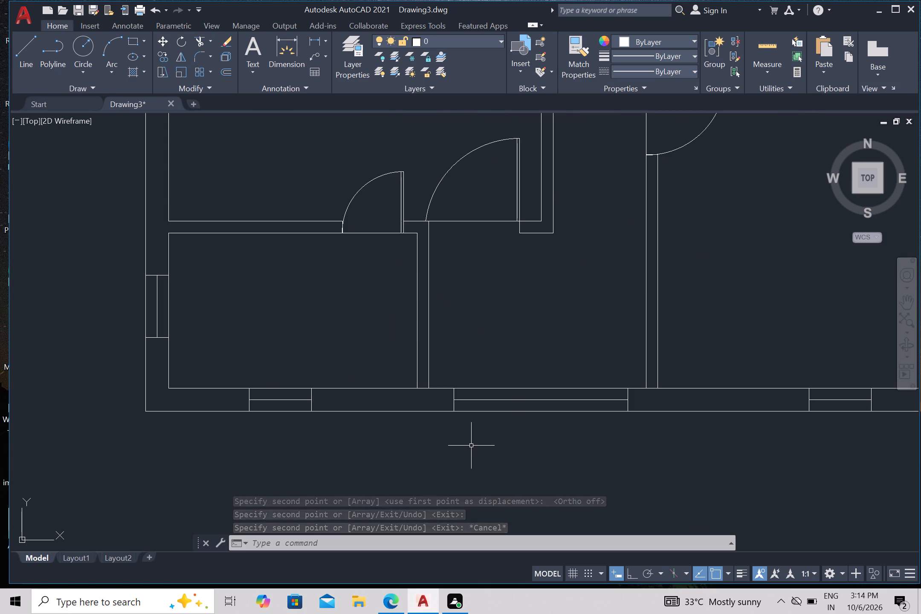
pyautogui.press('Escape')
pyautogui.press('l')
pyautogui.press('Return')
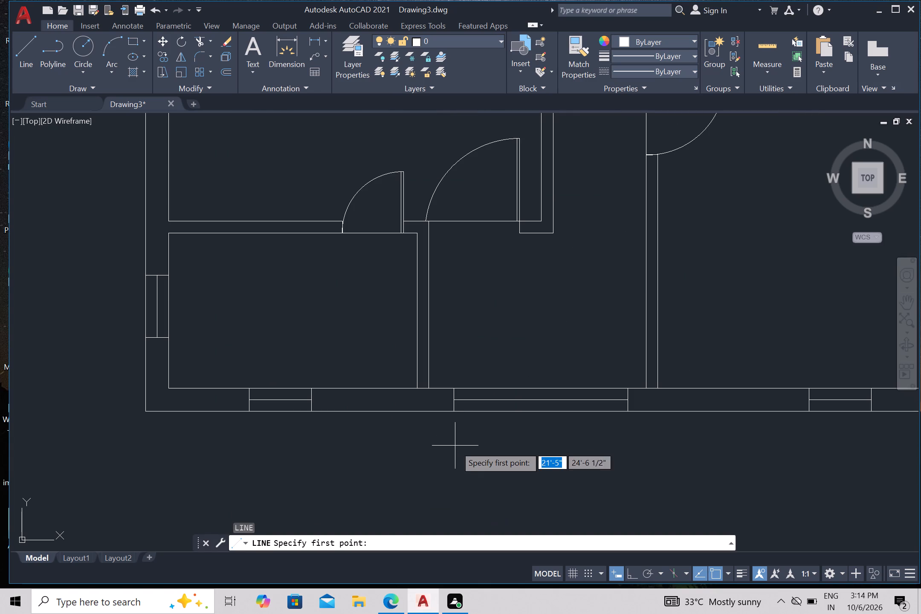
pyautogui.scroll(2, 451, 433)
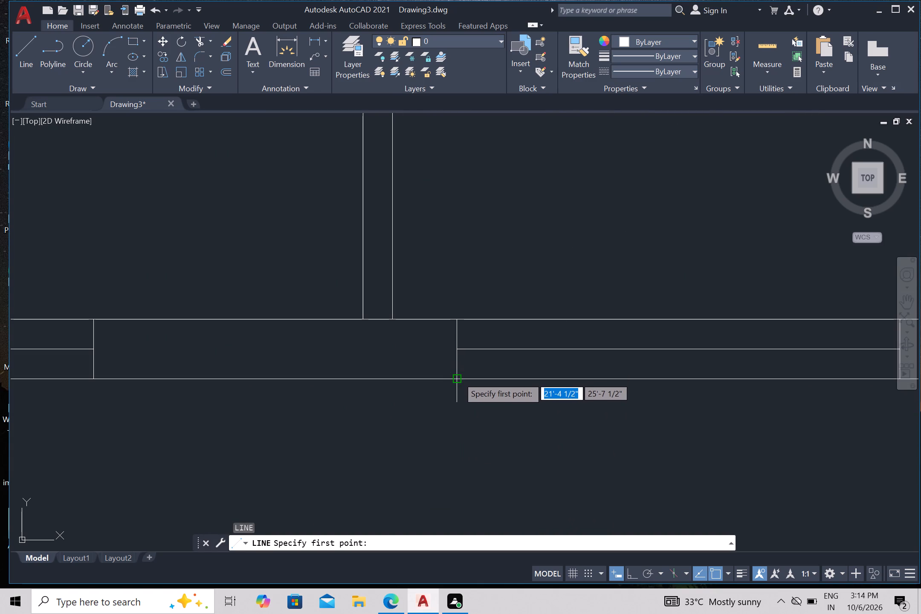
pyautogui.click(455, 365)
pyautogui.scroll(-2, 456, 364)
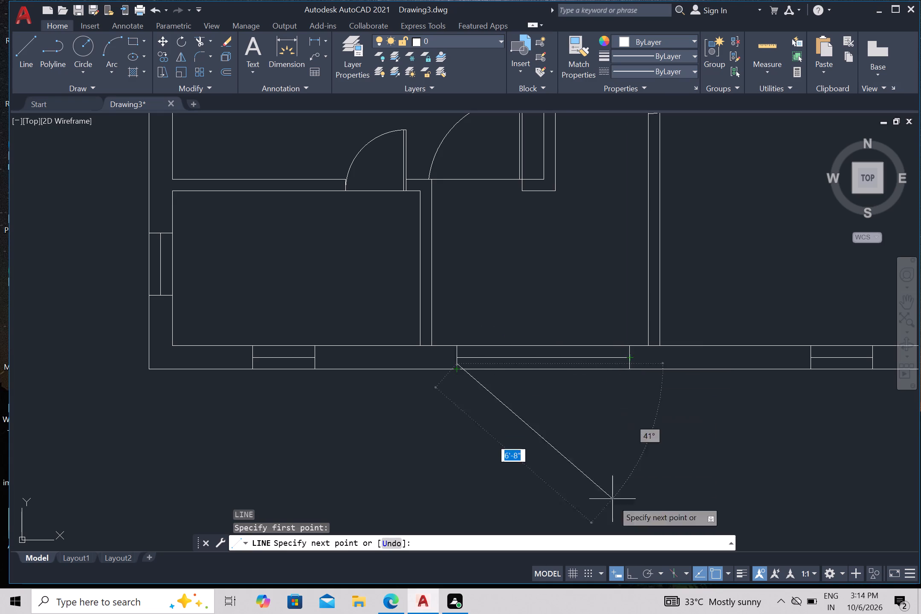
pyautogui.moveTo(628, 578); pyautogui.dragTo(628, 572)
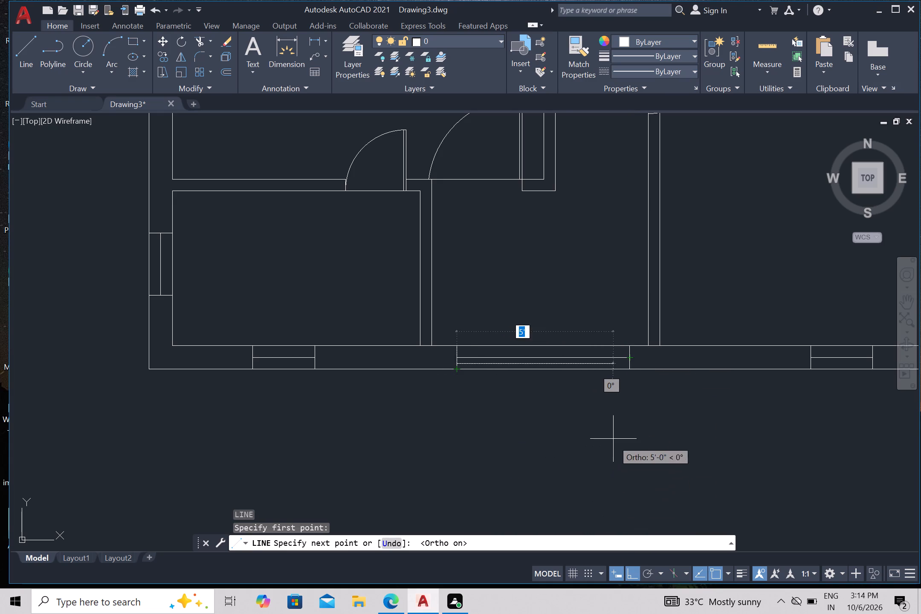
pyautogui.scroll(4, 631, 386)
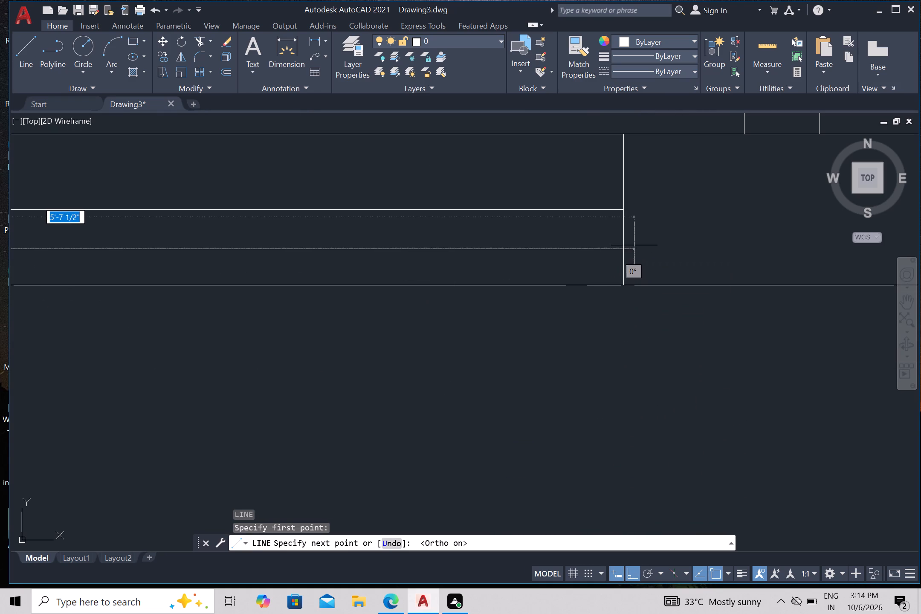
pyautogui.click(654, 244)
pyautogui.press('Escape')
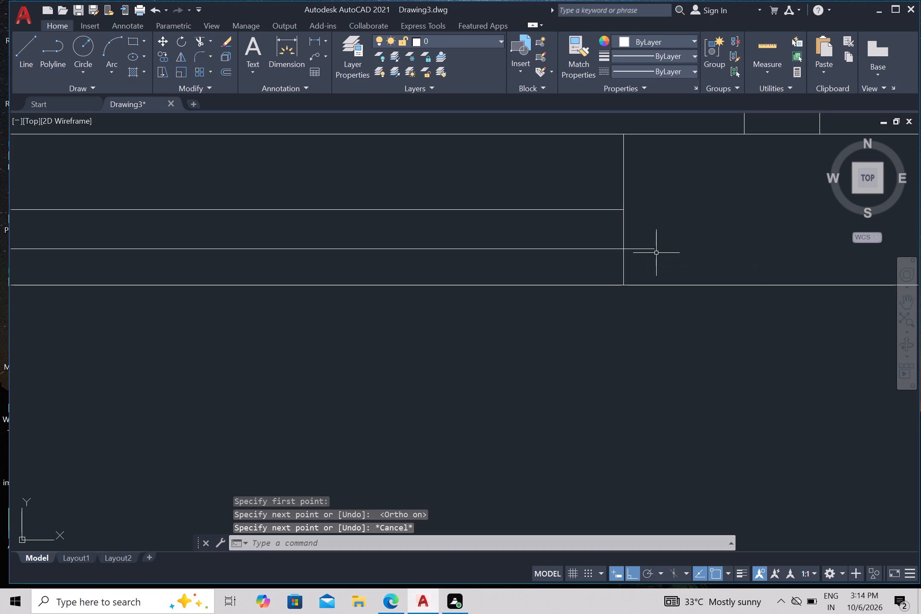
# Draw a horizontal line about 5'-11" long between the opening's centre line and the inner wall face, from its left edge.
pyautogui.scroll(-1, 659, 263)
pyautogui.scroll(-1, 664, 311)
pyautogui.scroll(-2, 495, 382)
pyautogui.moveTo(403, 416); pyautogui.dragTo(403, 389, button='middle')
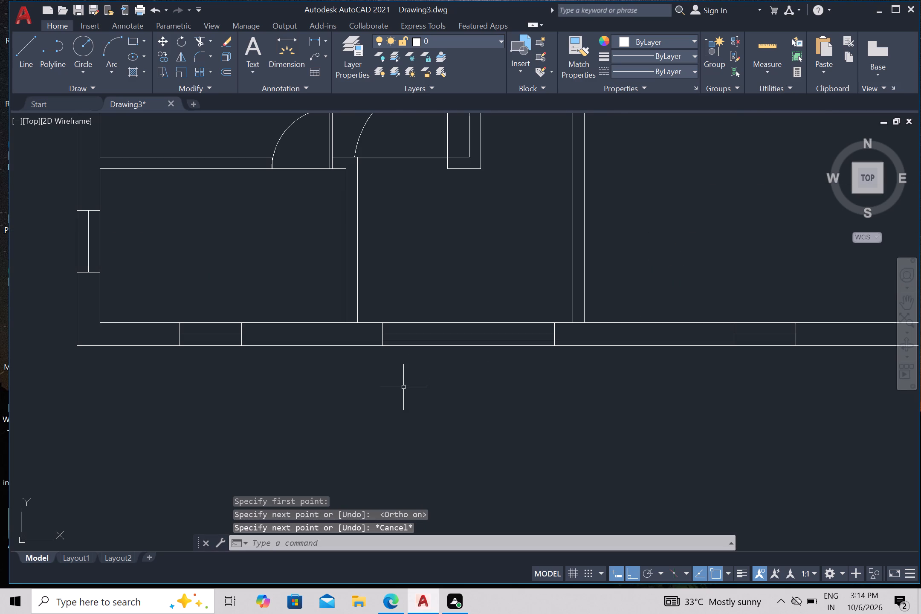
pyautogui.moveTo(403, 389); pyautogui.dragTo(420, 503, button='middle')
pyautogui.press('l')
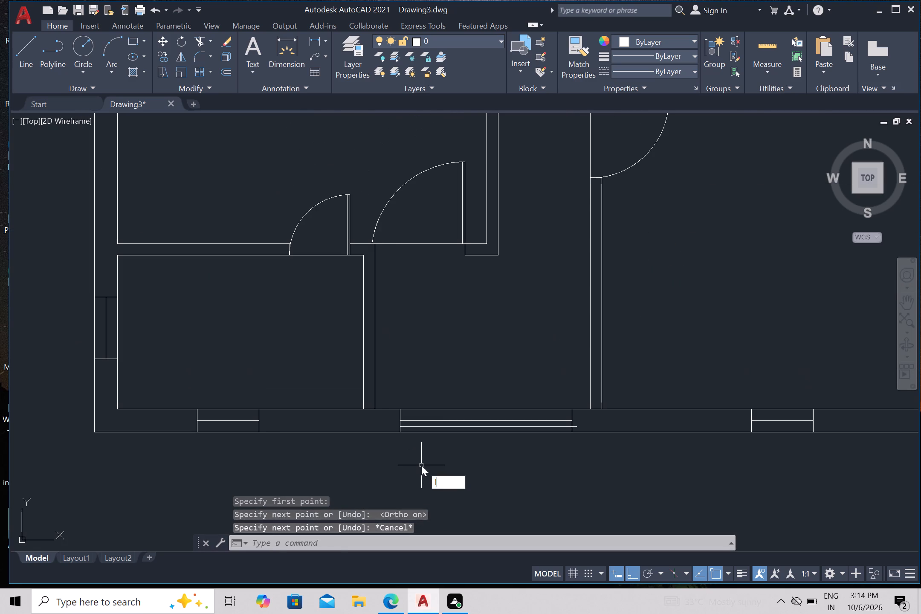
pyautogui.press('Return')
pyautogui.scroll(2, 419, 443)
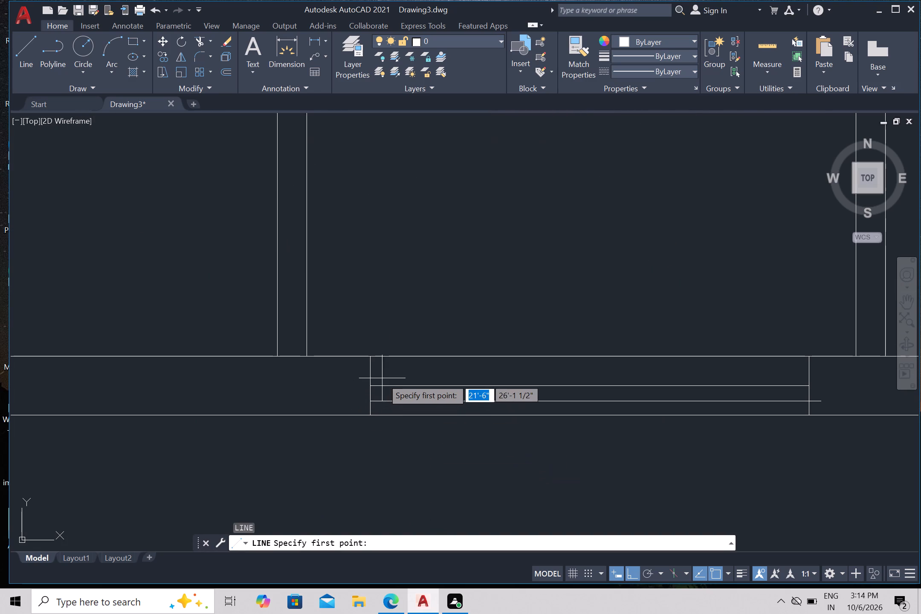
pyautogui.click(376, 373)
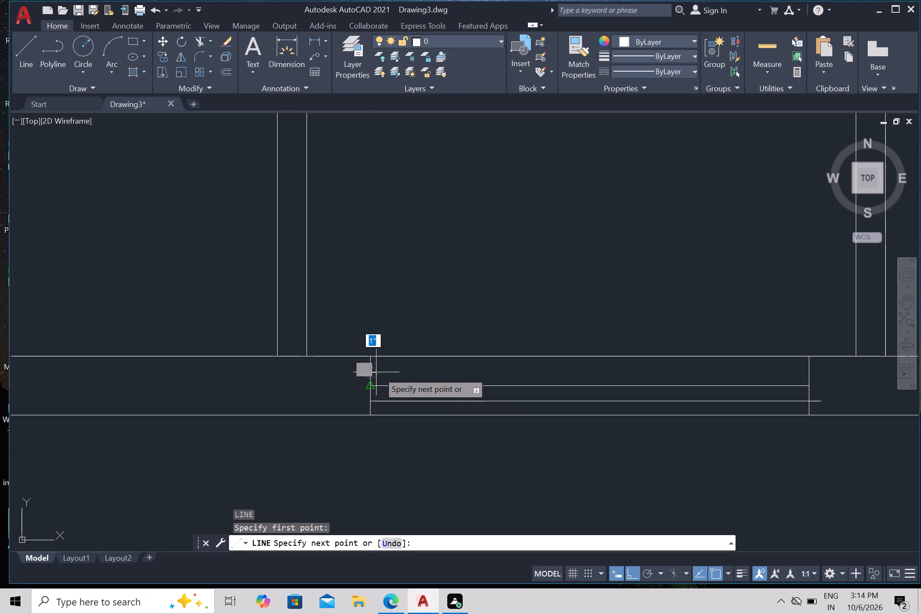
pyautogui.click(834, 368)
pyautogui.press('Escape')
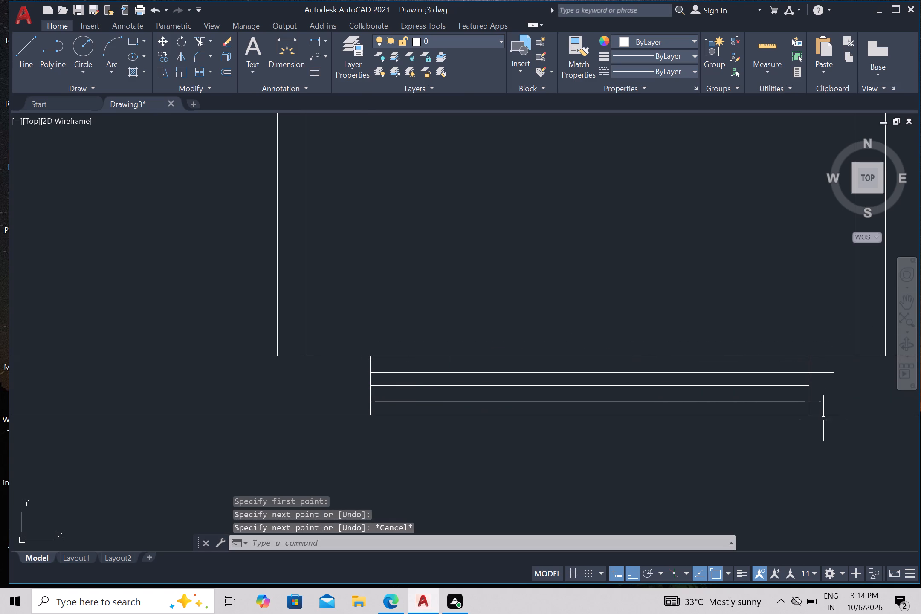
# Trim the two horizontal lines where they overhang the right edge of the bottom-wall opening.
pyautogui.write('tr')
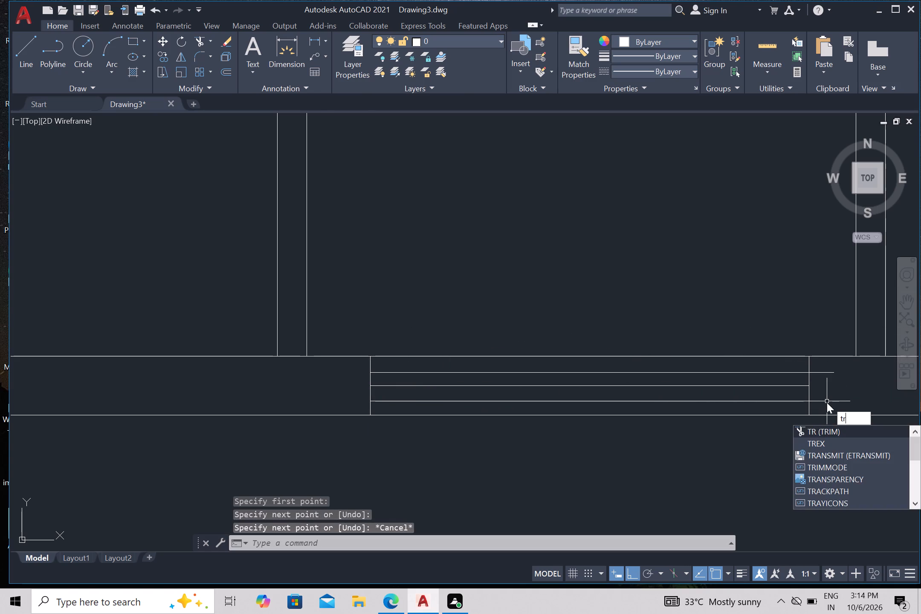
pyautogui.press('Return')
pyautogui.click(817, 371)
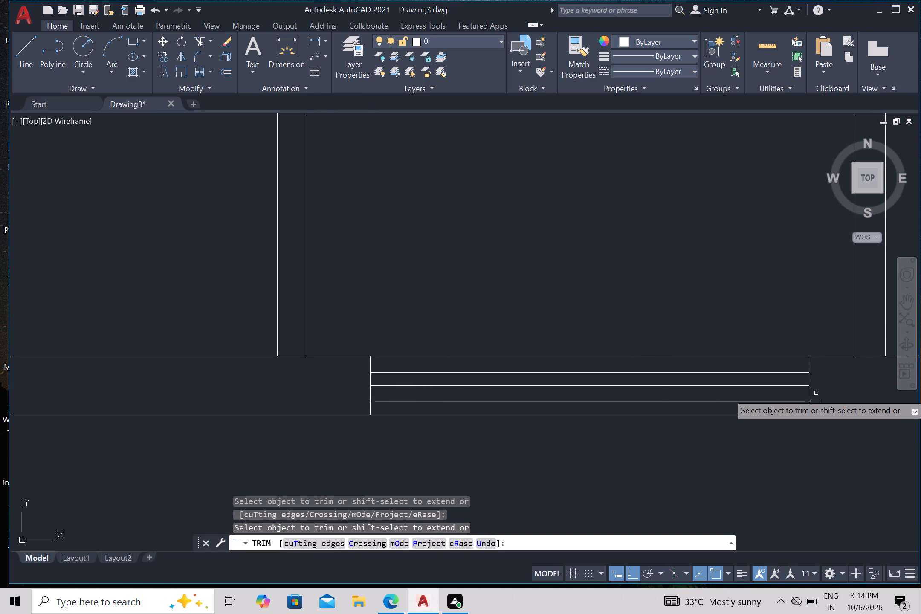
pyautogui.click(816, 402)
pyautogui.scroll(-3, 823, 403)
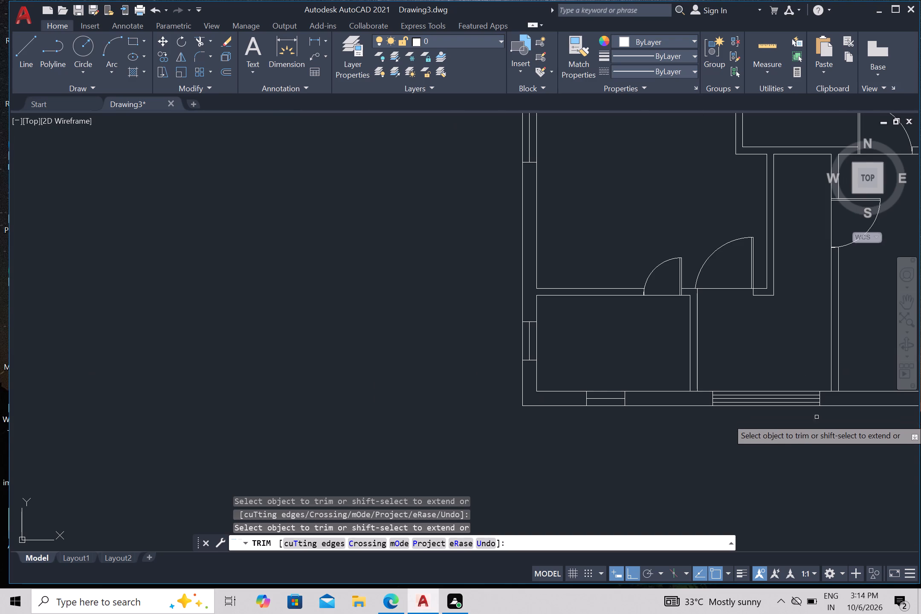
pyautogui.scroll(-3, 730, 447)
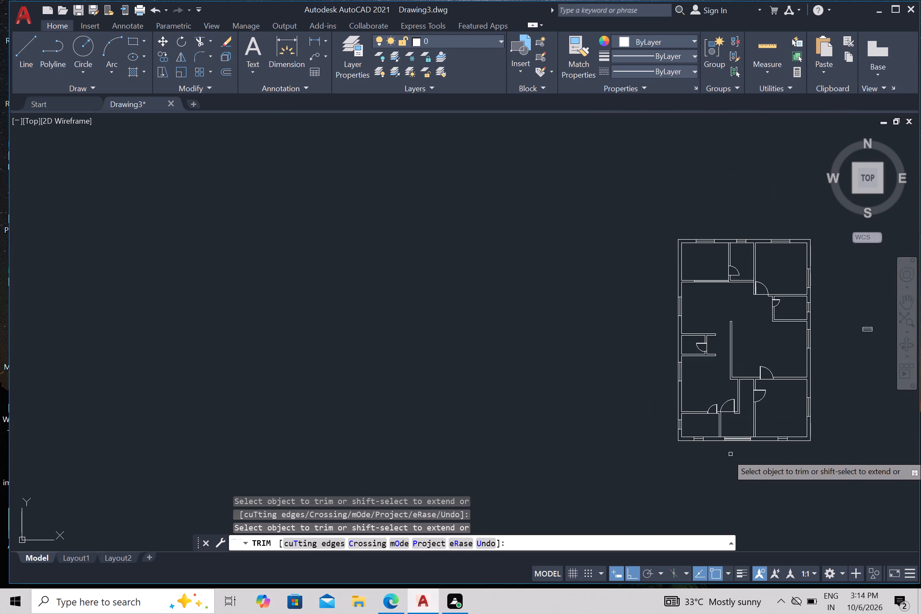
# Trim the top wall's inner face across the partition between the upper-left room and the small room beside it.
pyautogui.moveTo(730, 454); pyautogui.dragTo(487, 460, button='middle')
pyautogui.scroll(-1, 497, 466)
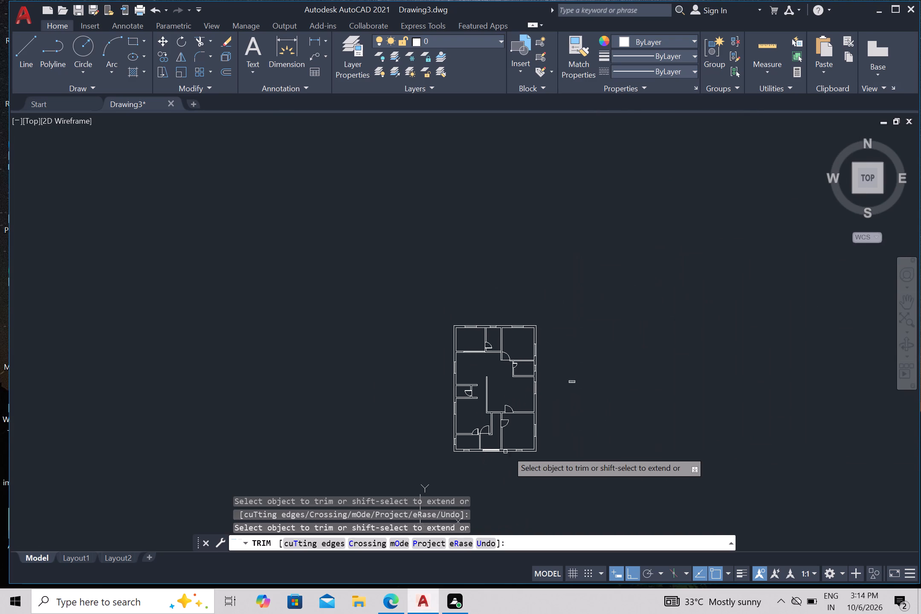
pyautogui.scroll(2, 513, 449)
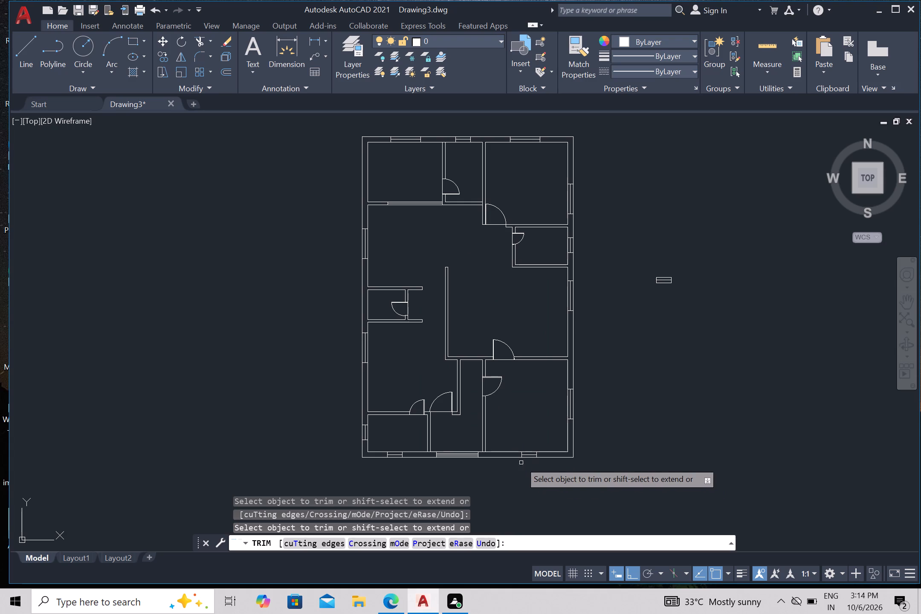
pyautogui.scroll(1, 387, 182)
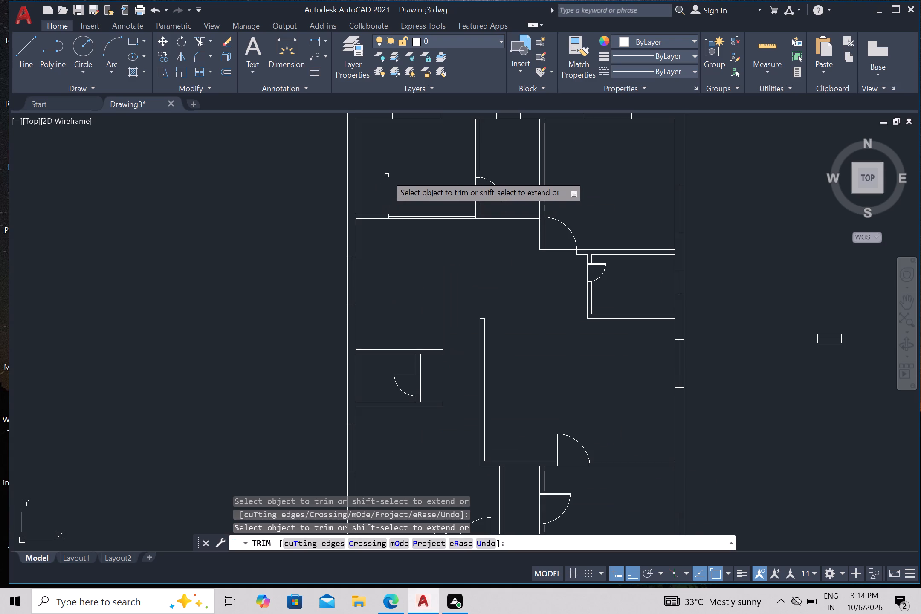
pyautogui.moveTo(395, 189); pyautogui.dragTo(478, 298, button='middle')
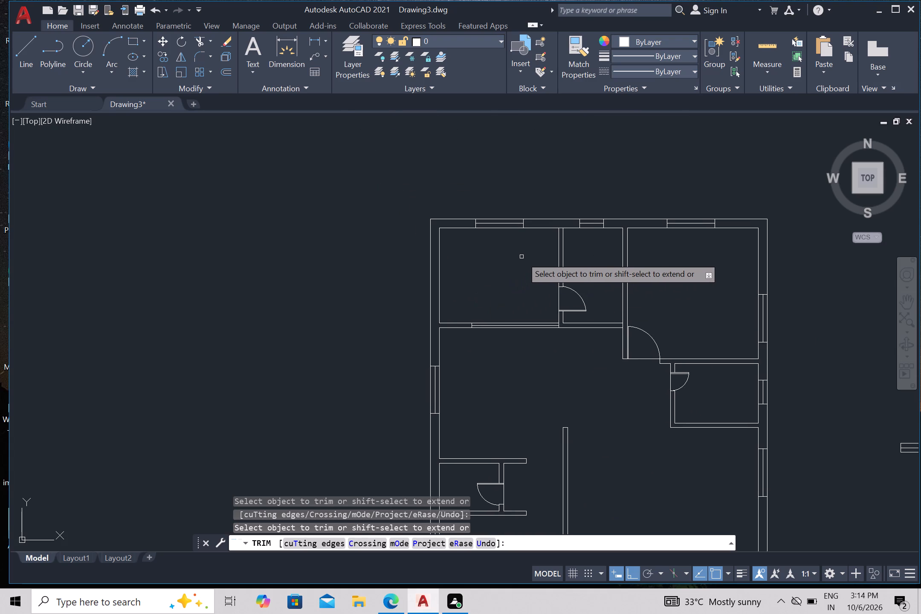
pyautogui.press('Escape')
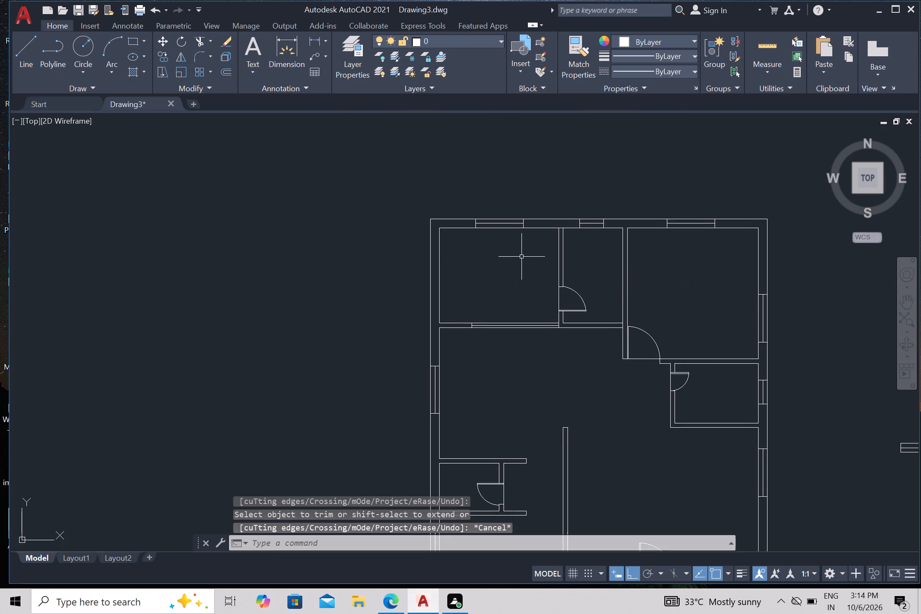
pyautogui.press('r')
pyautogui.press('Escape')
pyautogui.write('tr')
pyautogui.press('BackSpace')
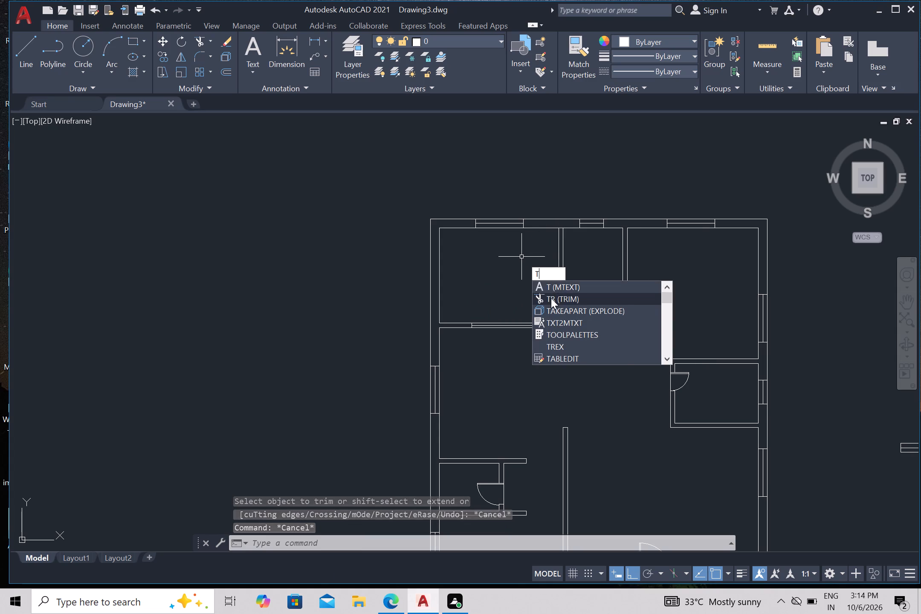
pyautogui.click(551, 298)
pyautogui.scroll(2, 560, 233)
pyautogui.click(562, 219)
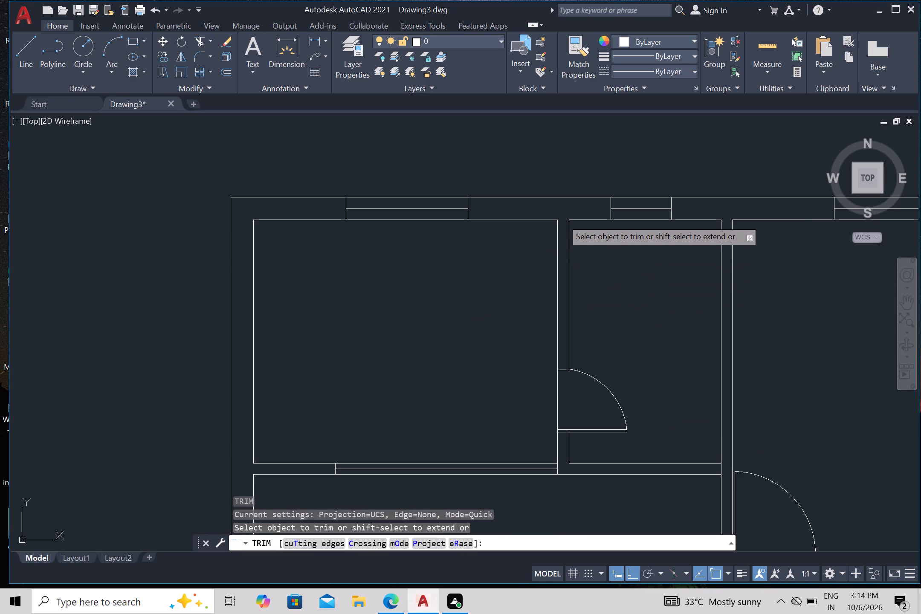
pyautogui.scroll(-1, 481, 276)
pyautogui.press('Escape')
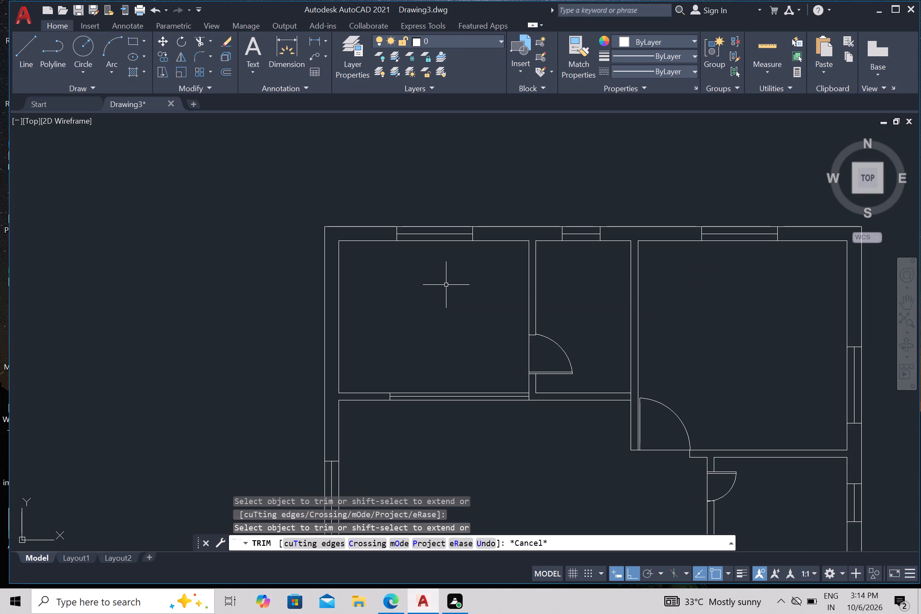
# Offset the upper-left room's top and left inner wall faces 2' into the room.
pyautogui.press('o')
pyautogui.press('Return')
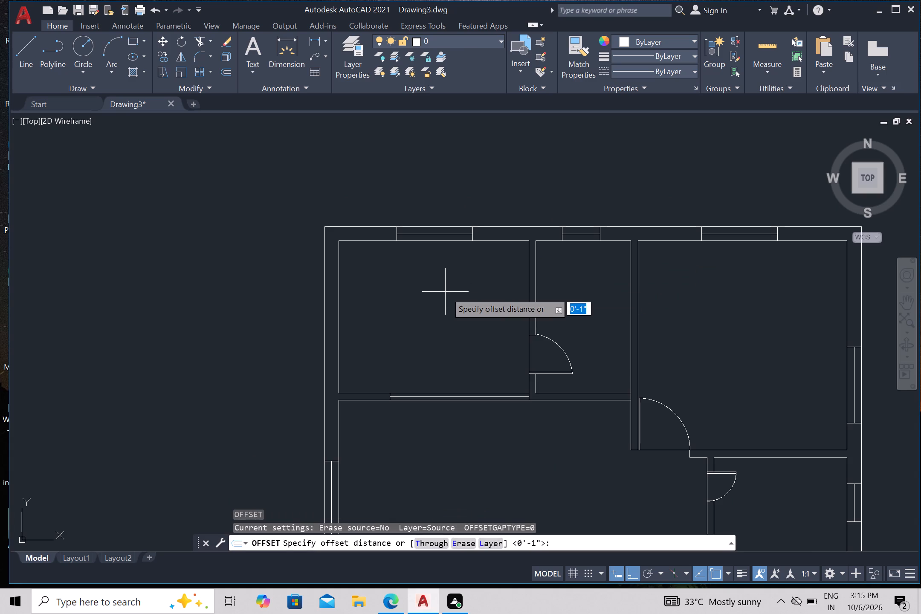
pyautogui.write("2'")
pyautogui.press('Return')
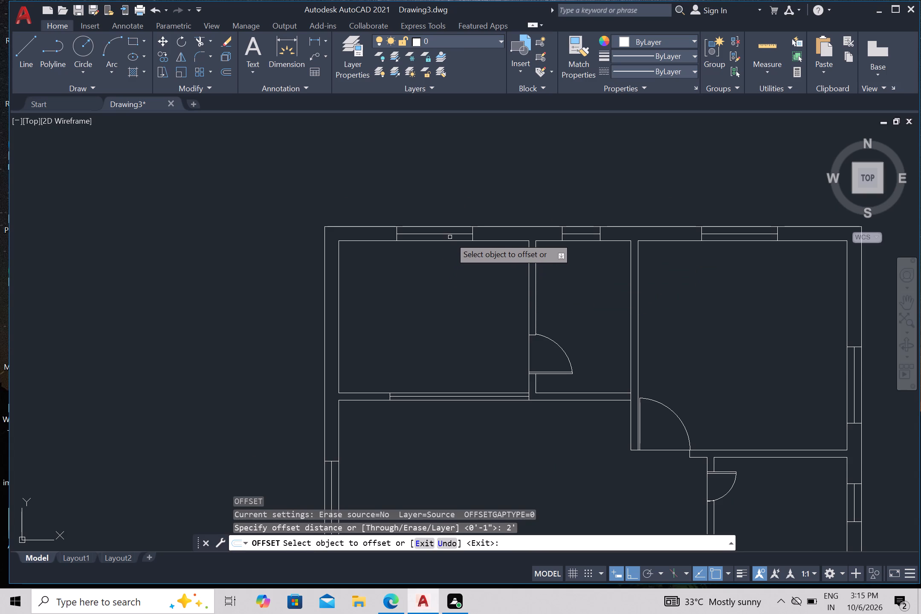
pyautogui.click(378, 242)
pyautogui.moveTo(379, 283); pyautogui.dragTo(382, 299)
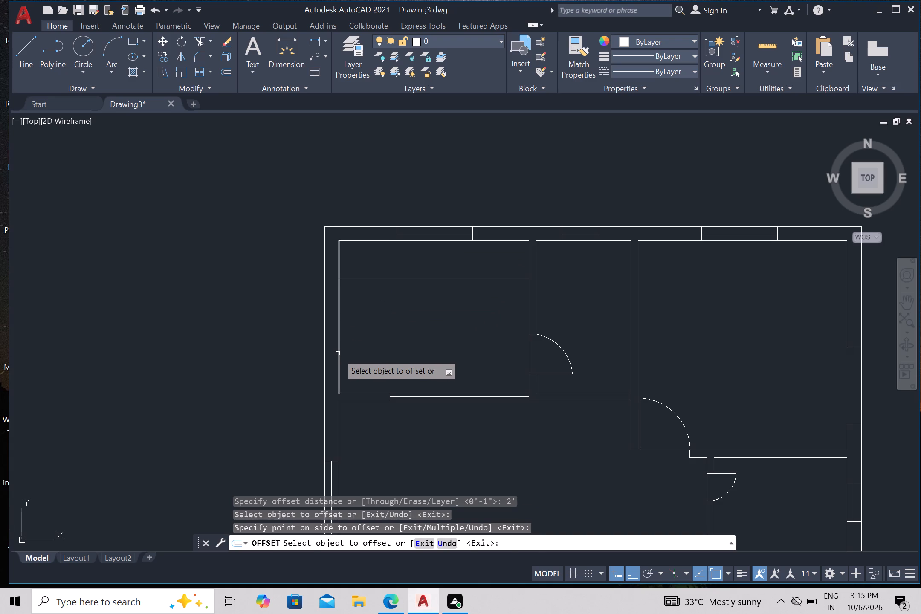
pyautogui.moveTo(338, 353); pyautogui.dragTo(349, 353)
pyautogui.click(393, 349)
pyautogui.press('Escape')
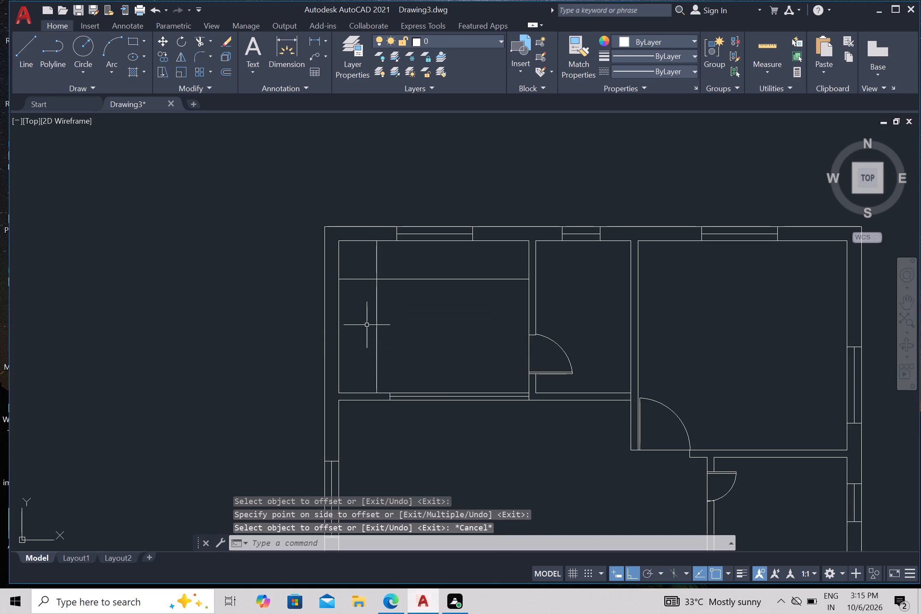
# Trim the overhanging ends of the two offset lines where they cross, leaving a clean L-shaped corner.
pyautogui.write('tr')
pyautogui.press('Return')
pyautogui.click(362, 297)
pyautogui.click(354, 268)
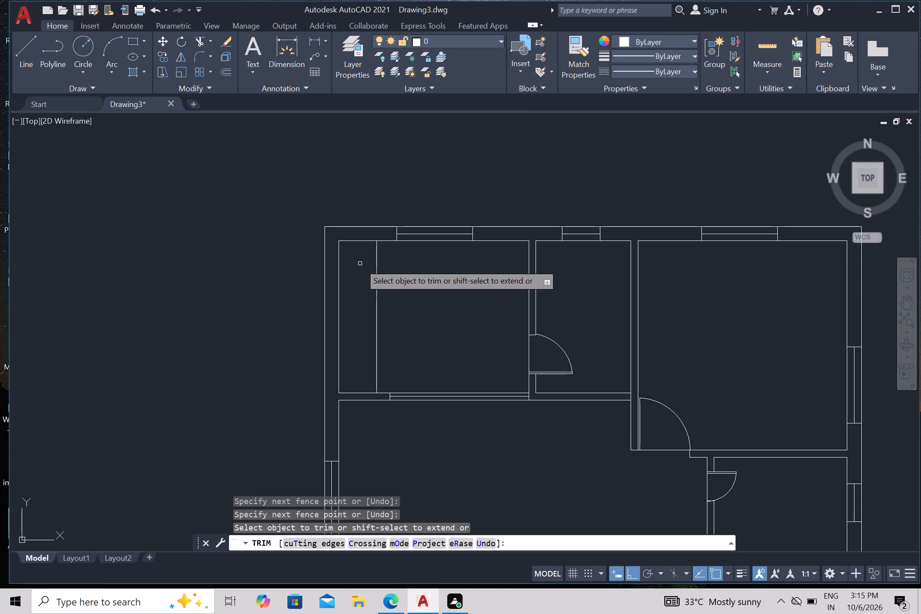
pyautogui.click(362, 264)
pyautogui.click(400, 263)
# Draw a rectangle about 2'-4" by 1'-5" below the upper-left room's top window, within the 2' strip.
pyautogui.scroll(-1, 401, 262)
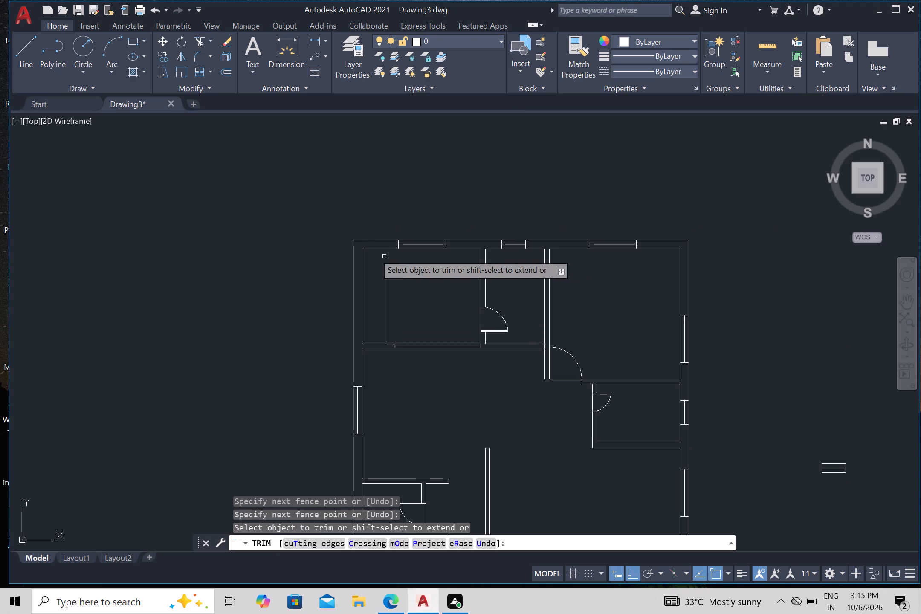
pyautogui.click(136, 41)
pyautogui.scroll(2, 419, 261)
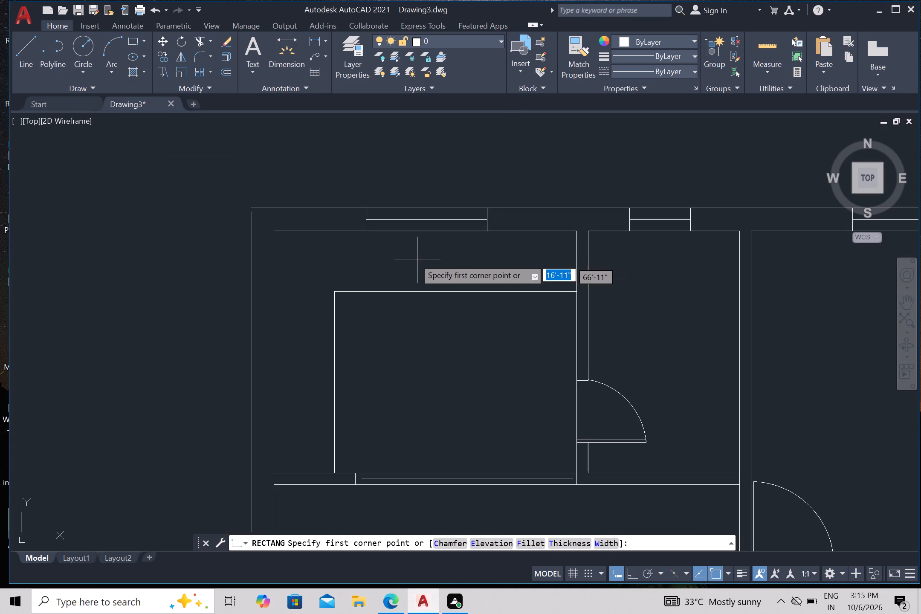
pyautogui.click(414, 239)
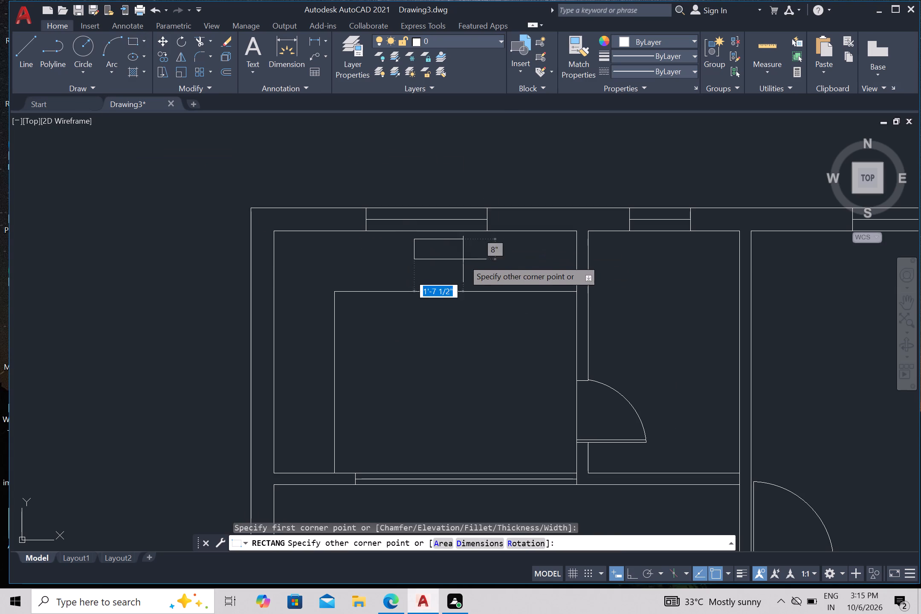
pyautogui.click(485, 281)
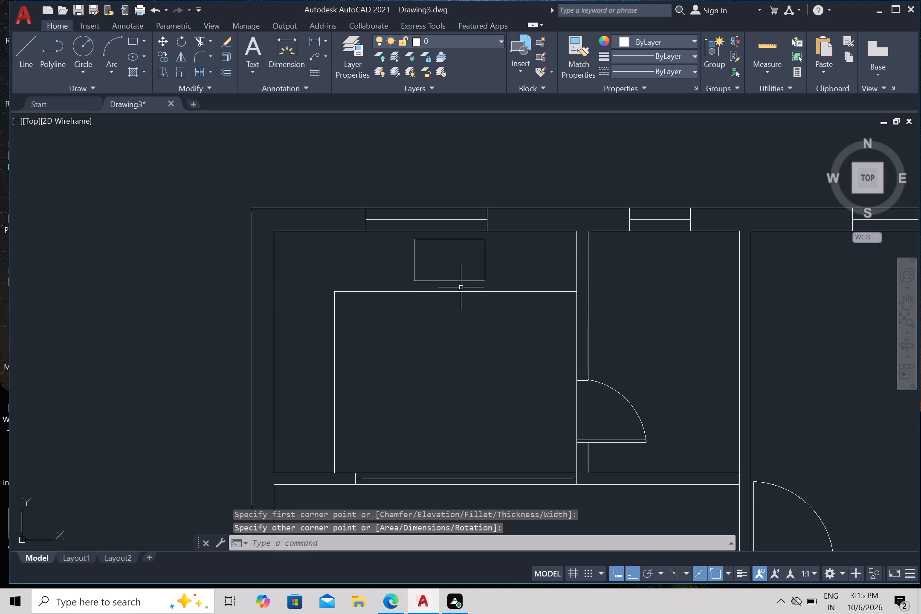
pyautogui.press('Escape')
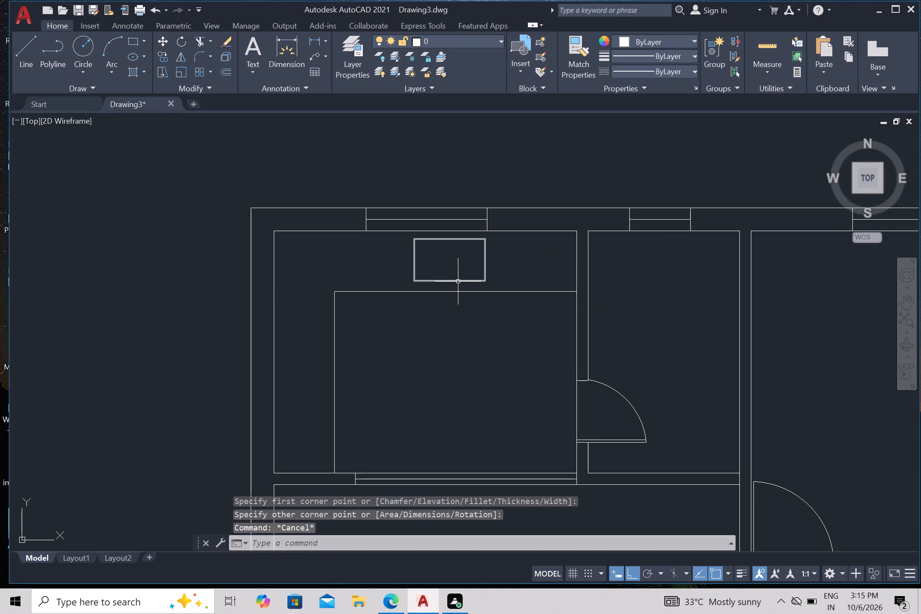
# Explode the small rectangle into separate lines.
pyautogui.click(458, 281)
pyautogui.press('e')
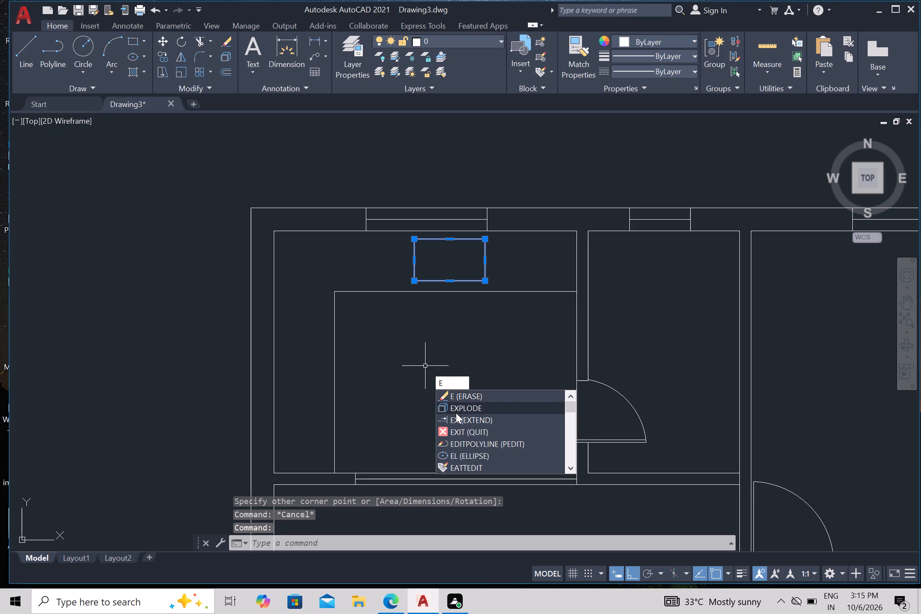
pyautogui.click(456, 413)
# Draw a vertical line from the midpoint of the small rectangle's top edge to its bottom edge.
pyautogui.press('l')
pyautogui.press('Return')
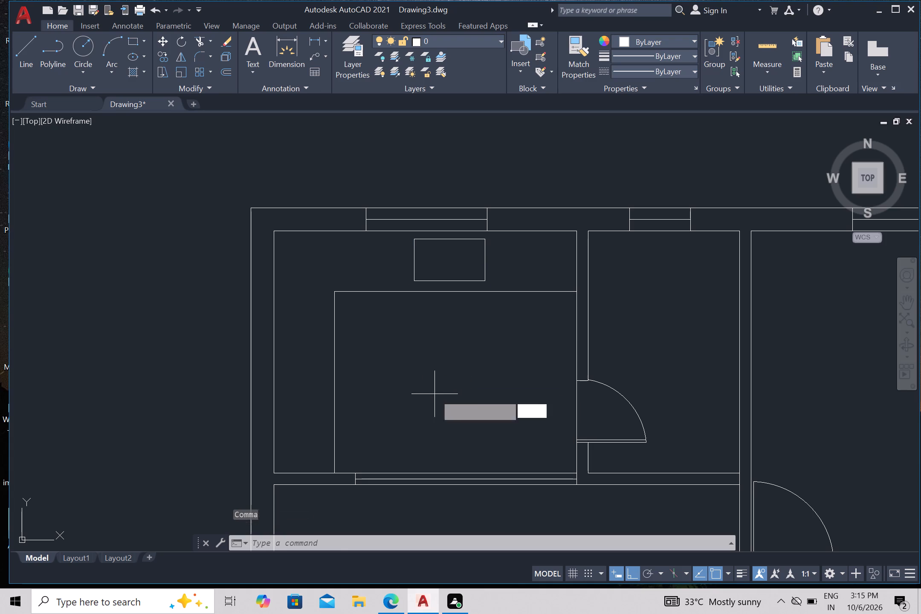
pyautogui.moveTo(450, 243); pyautogui.dragTo(452, 248)
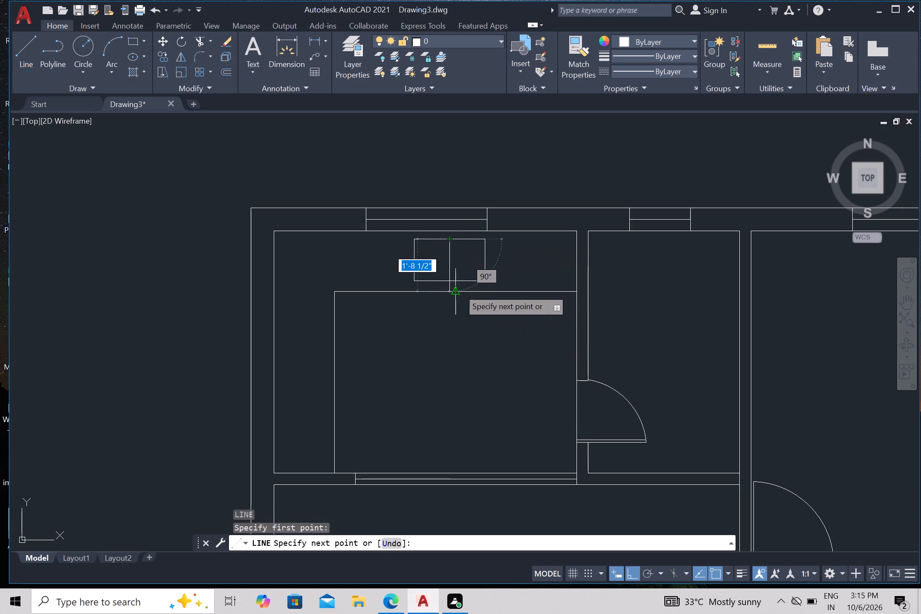
pyautogui.click(455, 283)
pyautogui.press('Escape')
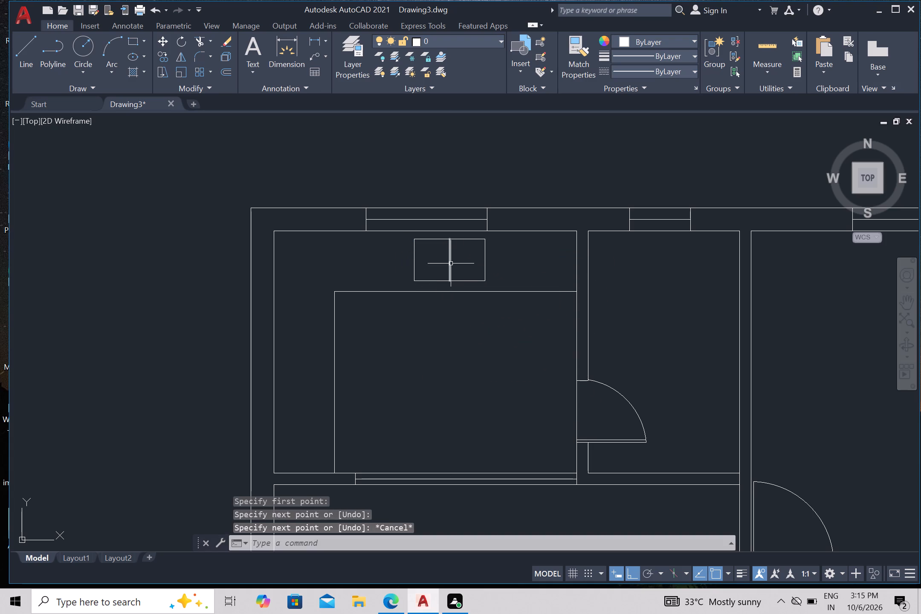
# Offset the small rectangle's top edge downward repeatedly at 2" spacing, filling it with seven horizontal lines.
pyautogui.press('o')
pyautogui.press('Return')
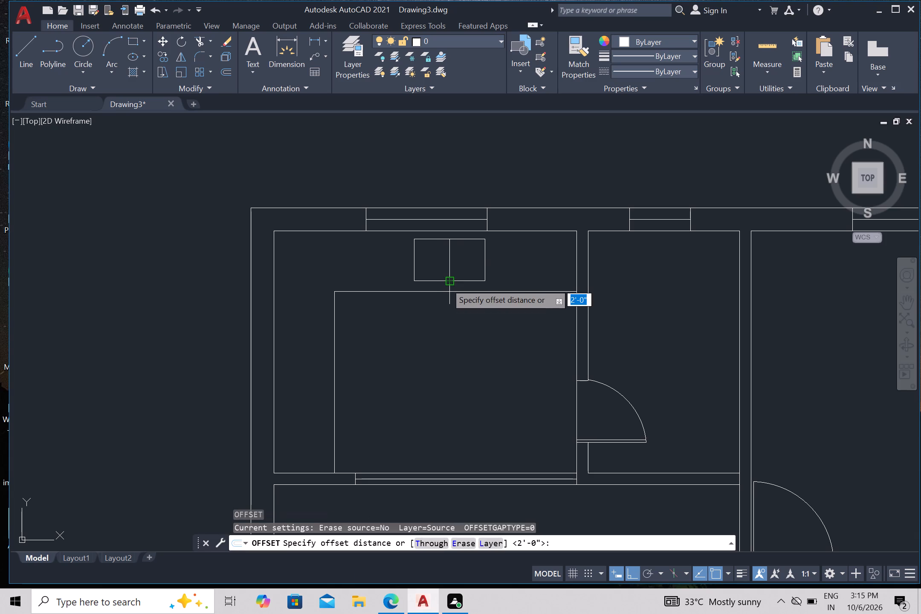
pyautogui.press('2')
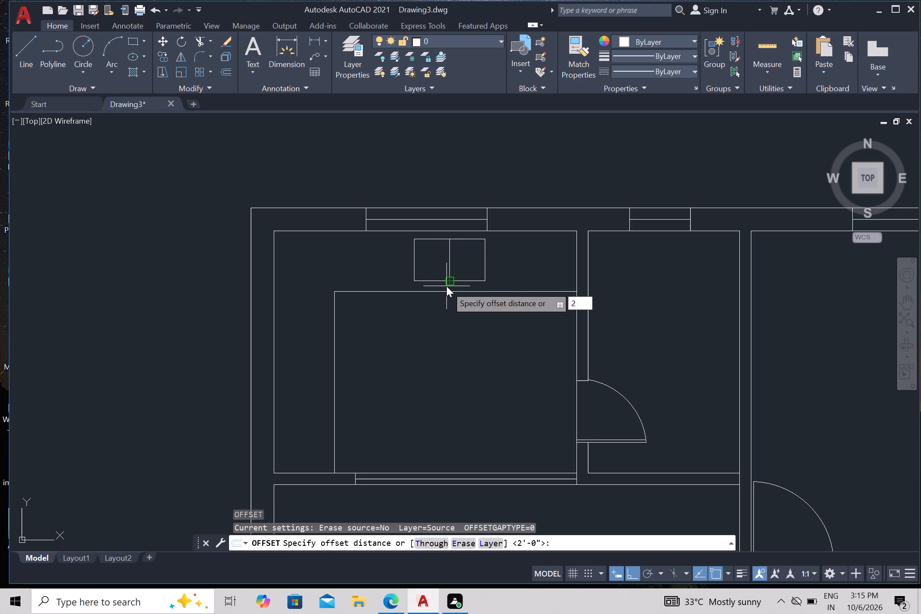
pyautogui.hotkey('shift', '"')
pyautogui.press('Return')
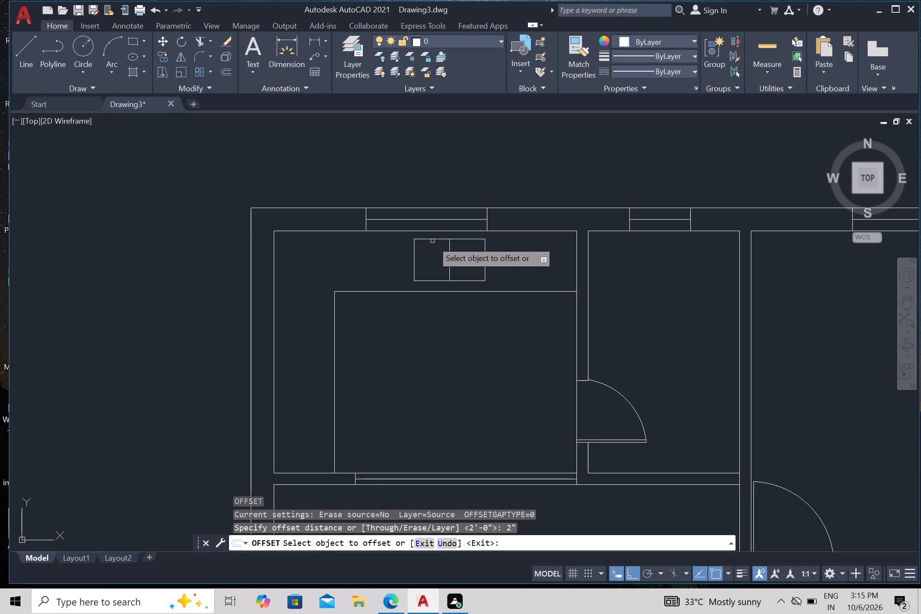
pyautogui.click(434, 239)
pyautogui.click(433, 270)
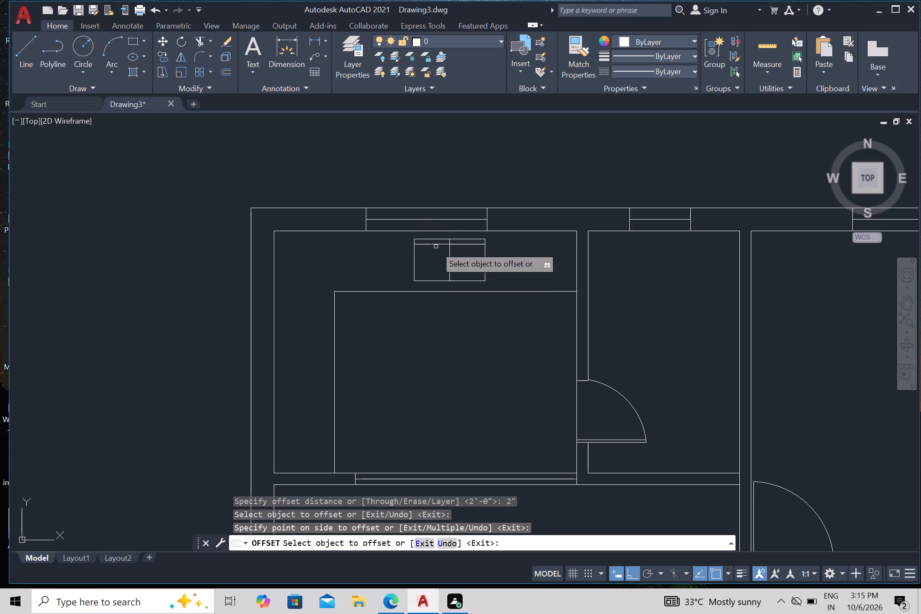
pyautogui.moveTo(435, 244); pyautogui.dragTo(436, 253)
pyautogui.click(437, 271)
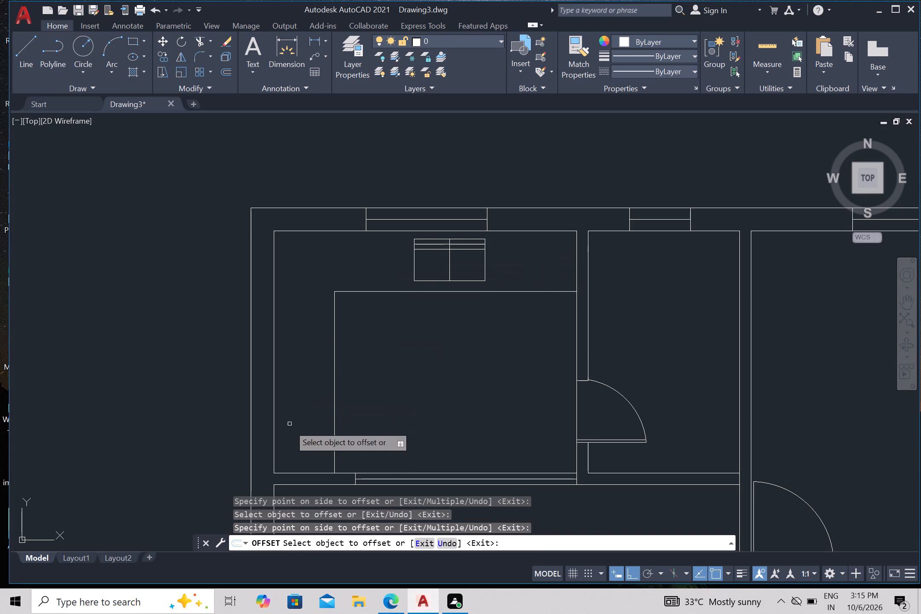
pyautogui.click(470, 249)
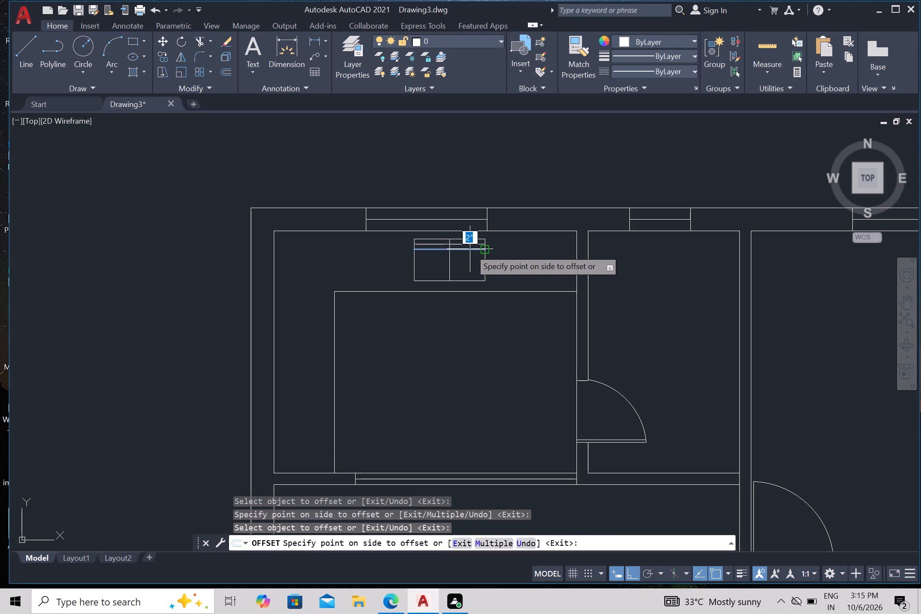
pyautogui.moveTo(472, 258); pyautogui.dragTo(473, 263)
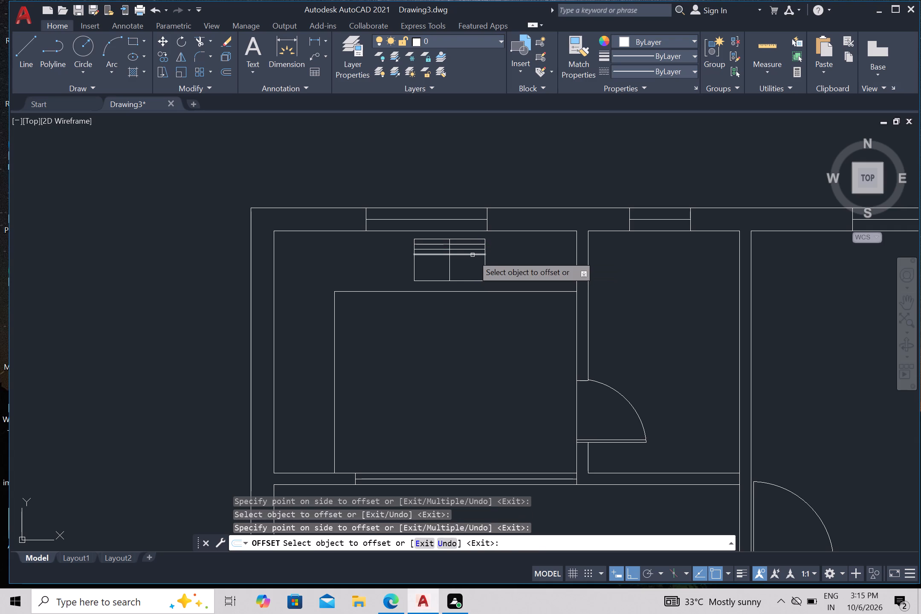
pyautogui.click(472, 255)
pyautogui.click(475, 261)
pyautogui.click(476, 259)
pyautogui.moveTo(477, 264); pyautogui.dragTo(478, 270)
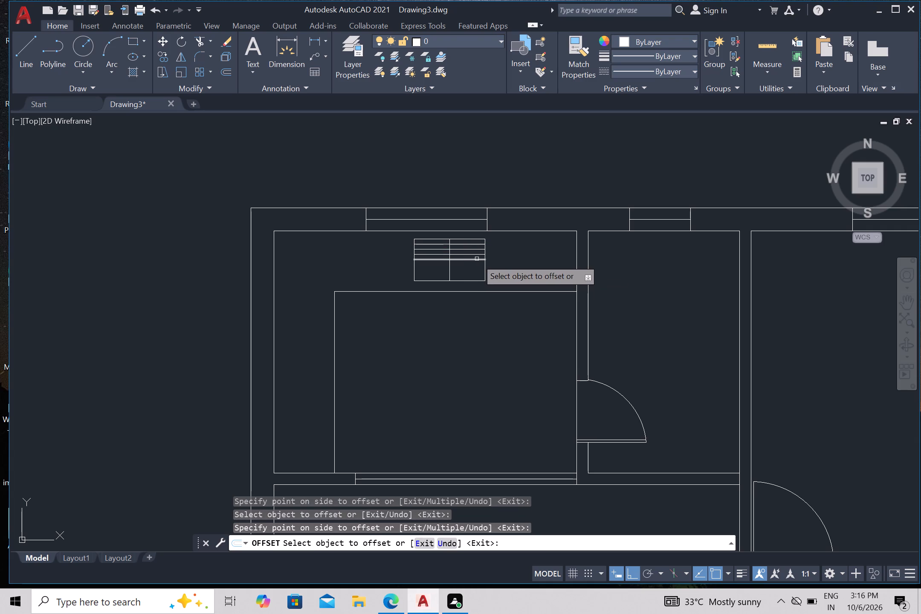
pyautogui.click(478, 259)
pyautogui.click(481, 270)
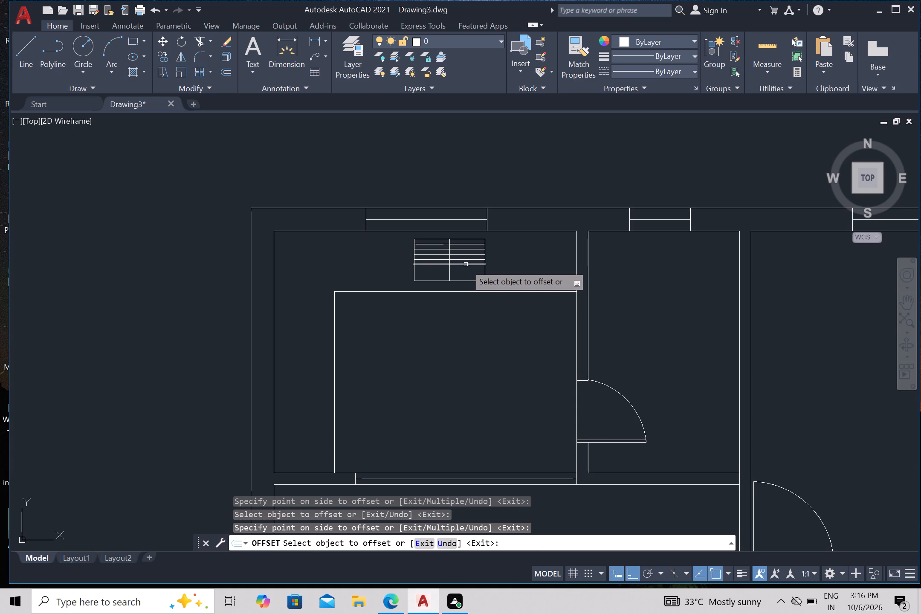
pyautogui.click(466, 264)
pyautogui.moveTo(469, 276); pyautogui.dragTo(468, 289)
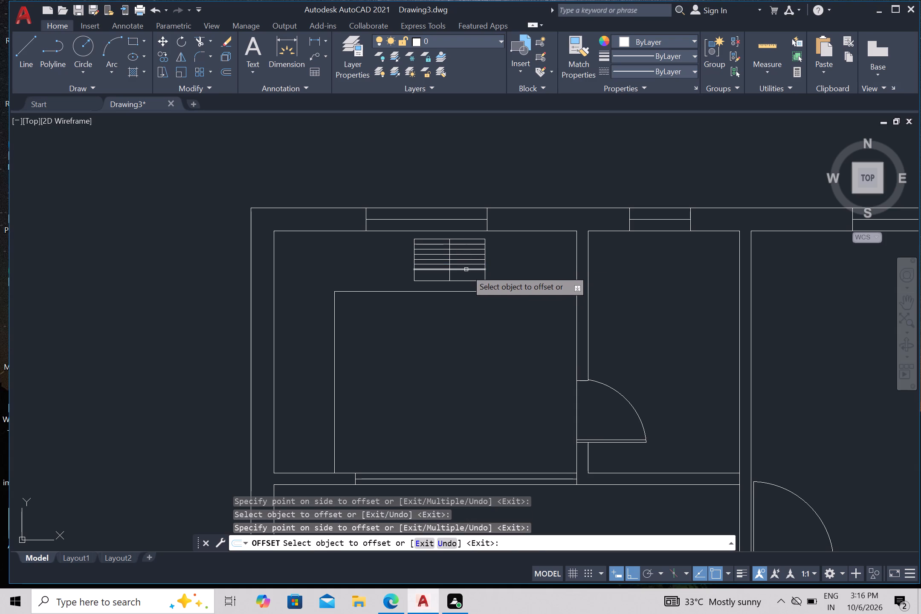
pyautogui.click(466, 269)
pyautogui.moveTo(466, 283); pyautogui.dragTo(466, 288)
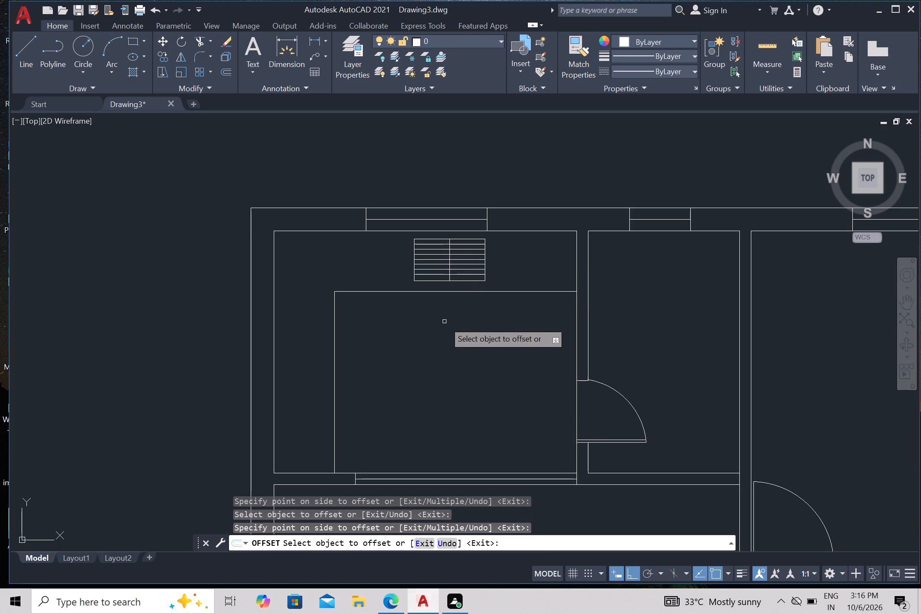
# Trim away the portions of the seven horizontal lines lying right of the small rectangle's vertical divider.
pyautogui.press('Escape')
pyautogui.write('tr')
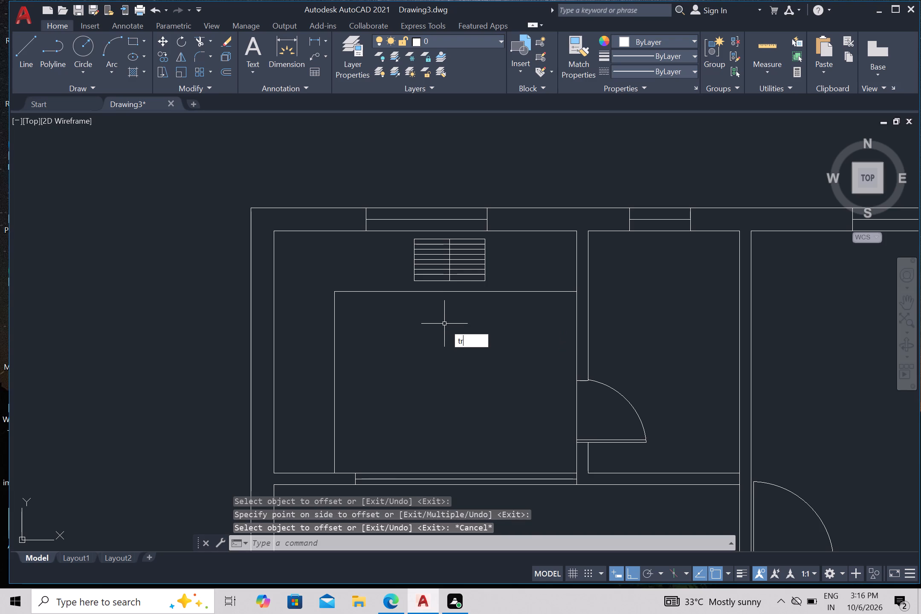
pyautogui.press('Return')
pyautogui.scroll(1, 459, 244)
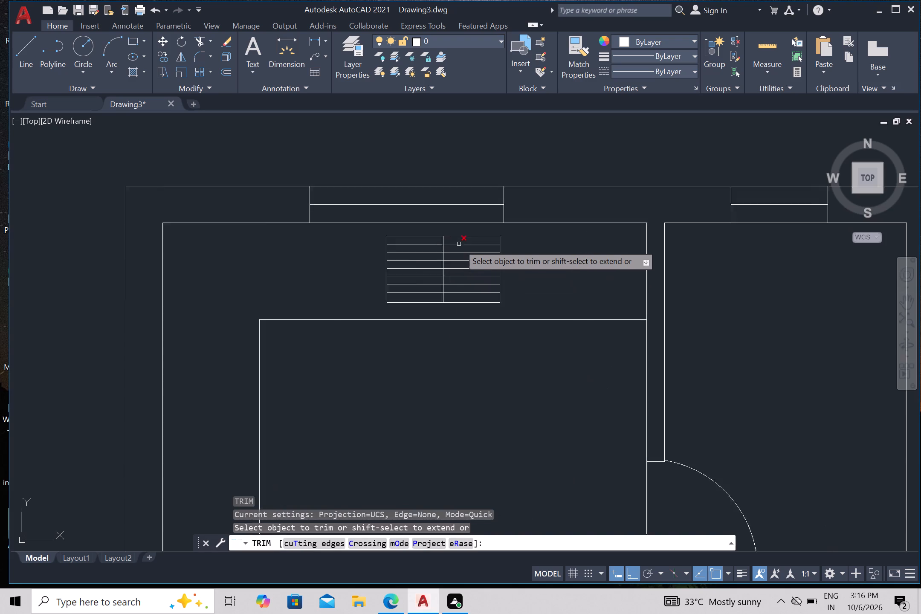
pyautogui.scroll(1, 459, 244)
pyautogui.click(456, 239)
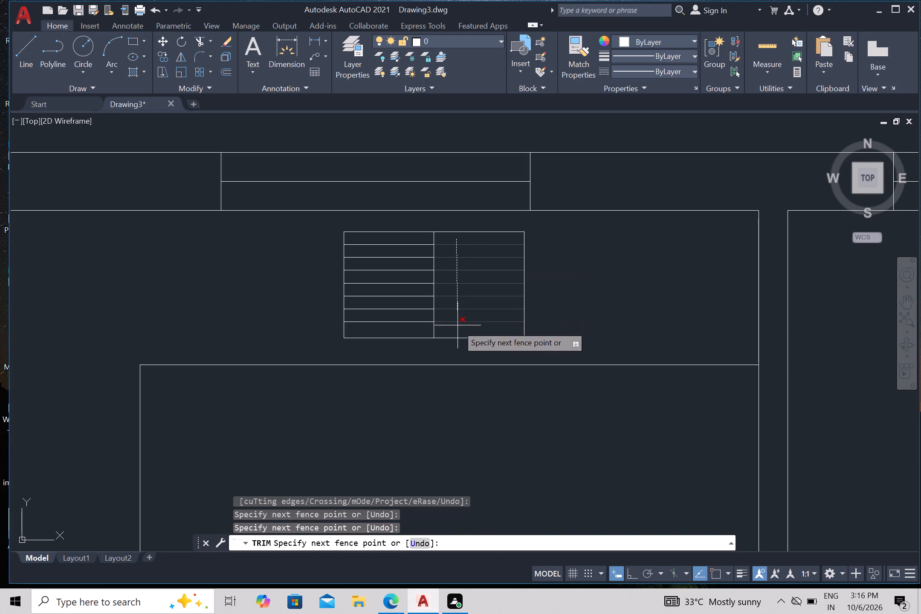
pyautogui.click(458, 325)
# Draw two concentric circles, radii about 4 1/2" and 2", centred in the empty right half of the small rectangle.
pyautogui.click(76, 42)
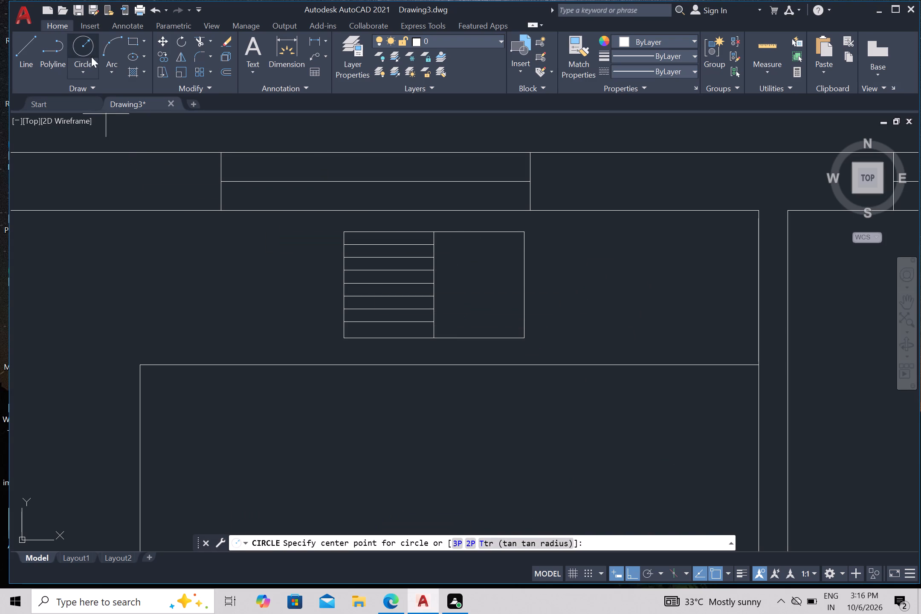
pyautogui.click(480, 283)
pyautogui.moveTo(495, 312); pyautogui.dragTo(493, 308)
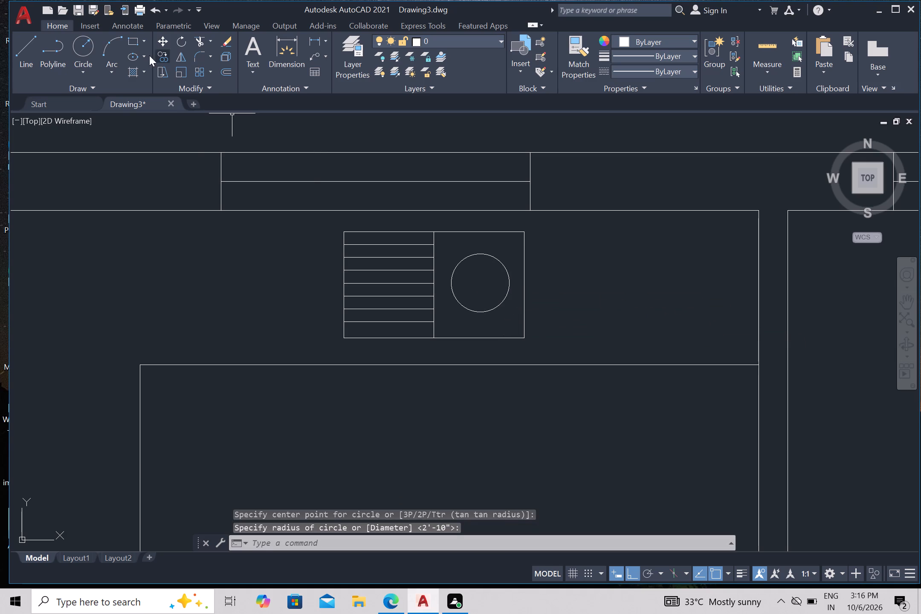
pyautogui.click(88, 46)
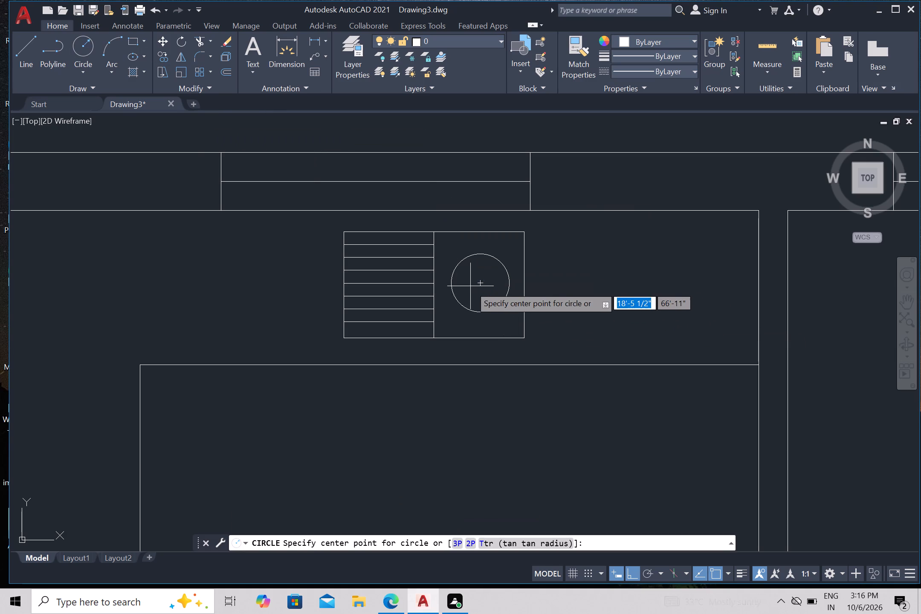
pyautogui.click(482, 280)
pyautogui.moveTo(494, 294); pyautogui.dragTo(488, 285)
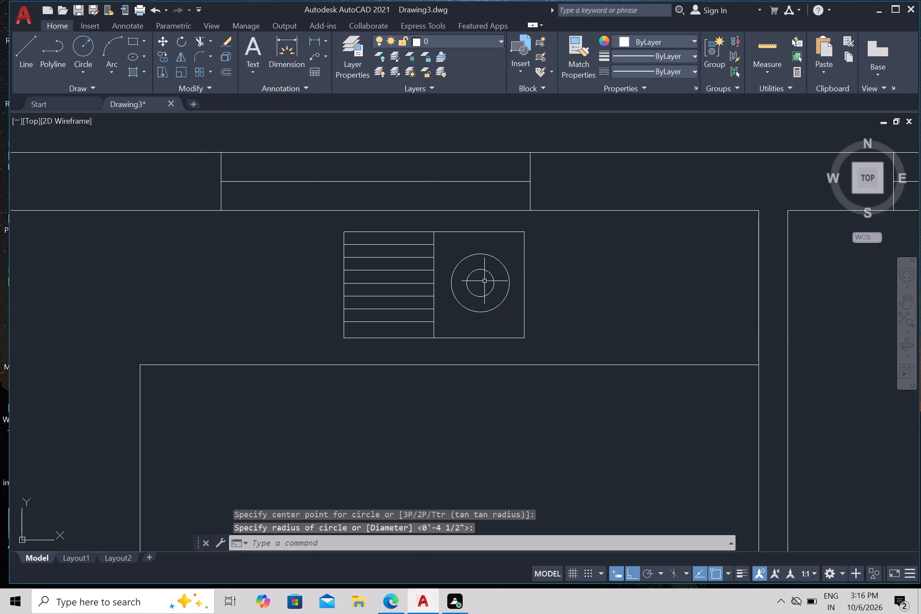
# Draw a rectangle about 1'-2" wide by 2'-2" high within the counter strip along the upper-left room's left wall.
pyautogui.scroll(-4, 365, 354)
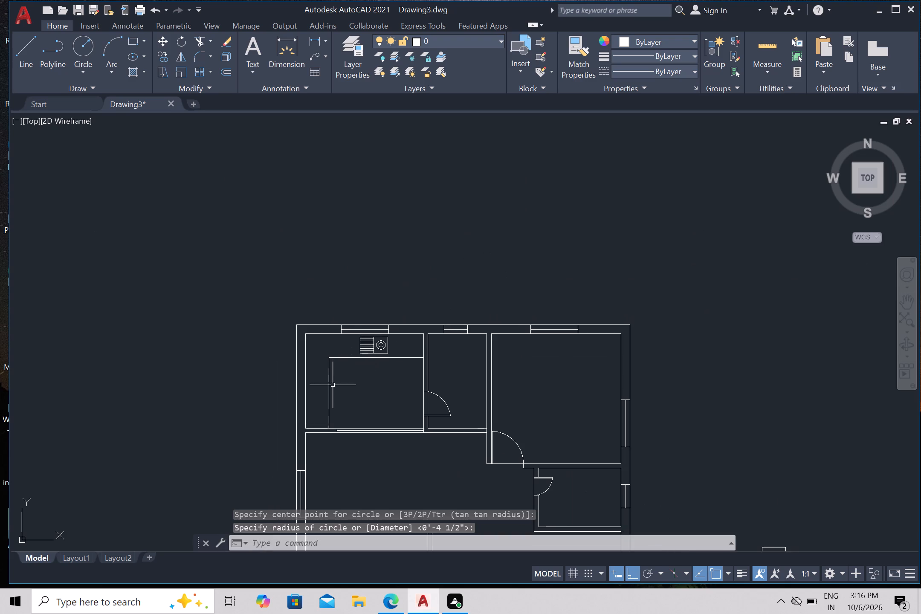
pyautogui.click(136, 41)
pyautogui.scroll(3, 333, 356)
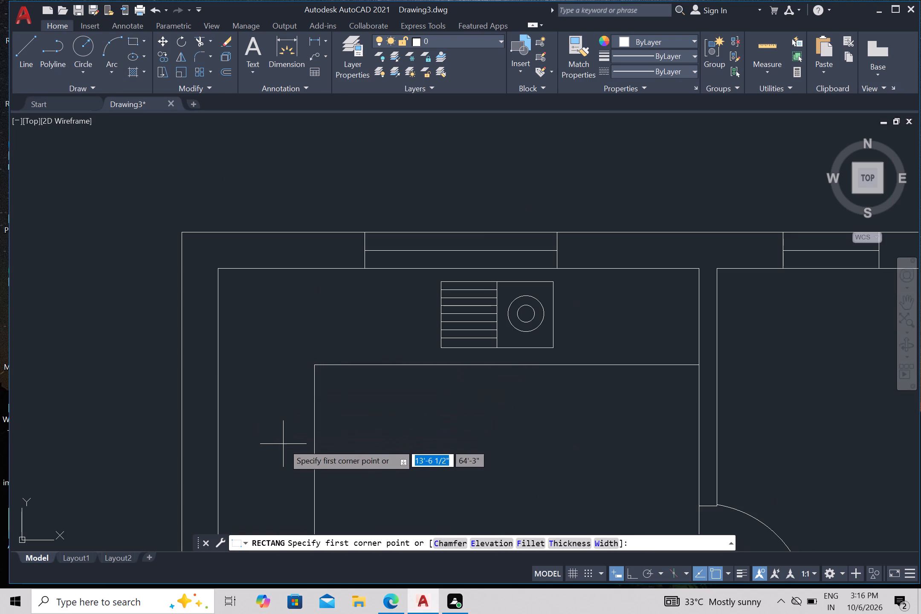
pyautogui.scroll(-1, 410, 394)
pyautogui.moveTo(410, 393); pyautogui.dragTo(636, 0, button='middle')
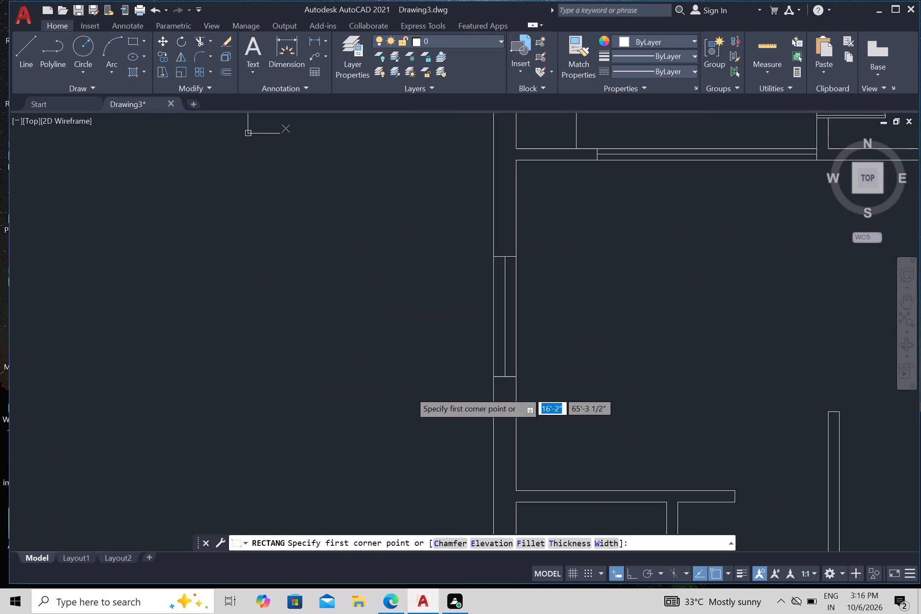
pyautogui.moveTo(636, 0); pyautogui.dragTo(532, 239, button='middle')
pyautogui.scroll(3, 456, 264)
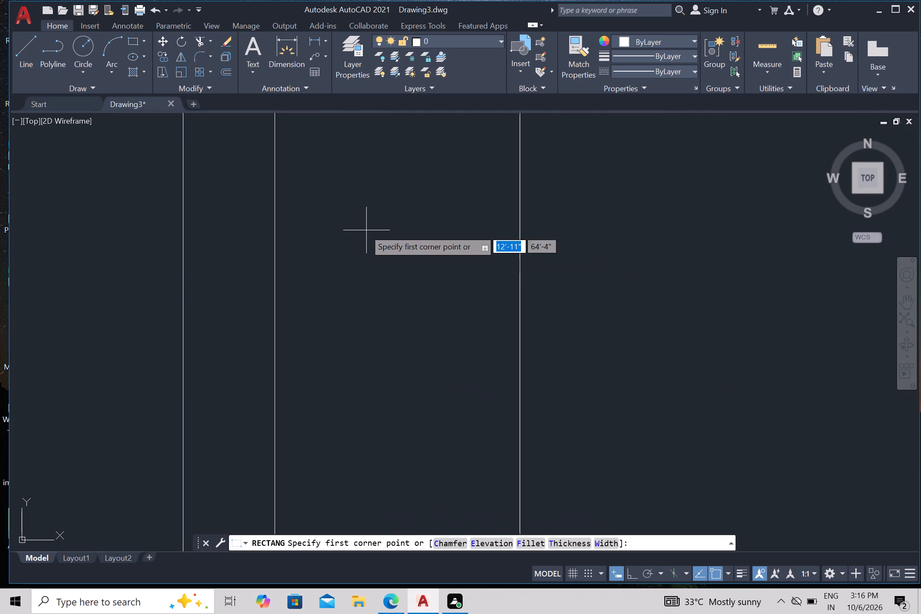
pyautogui.click(322, 211)
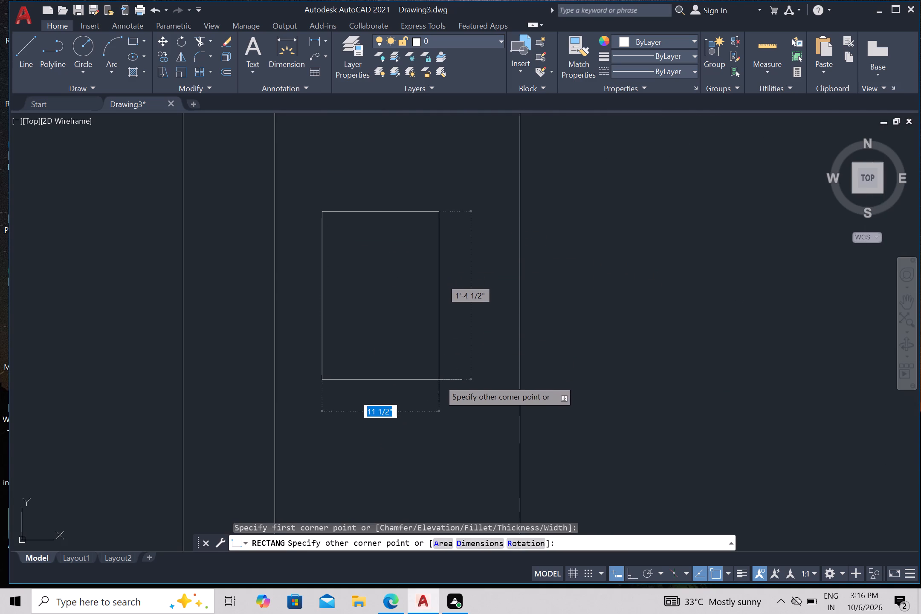
pyautogui.scroll(-1, 437, 379)
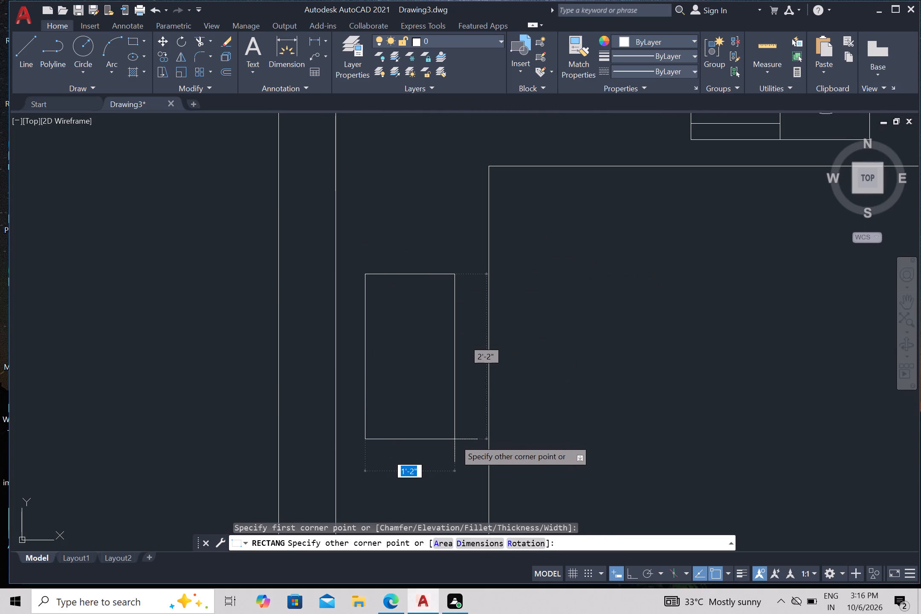
pyautogui.click(454, 437)
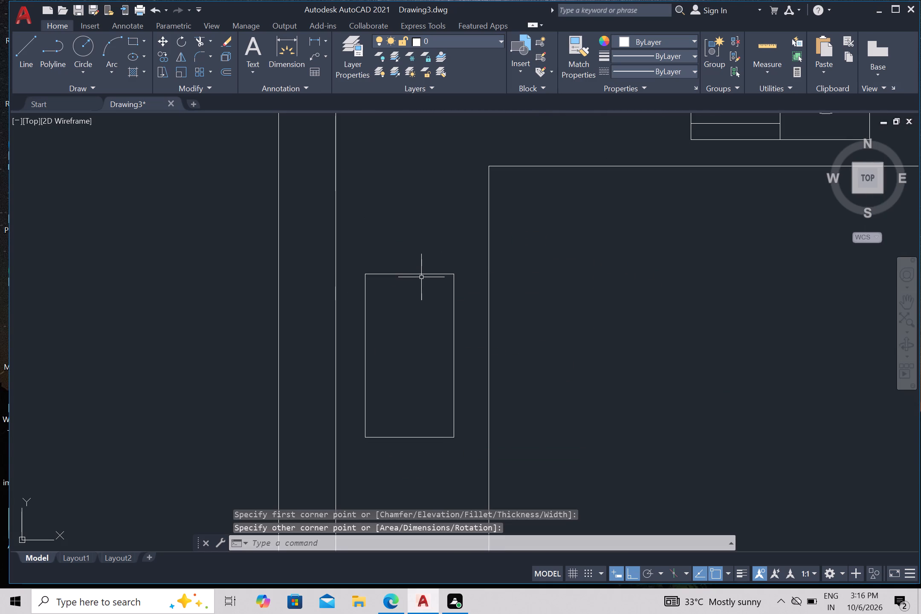
# Explode the new rectangle on the left counter strip into separate lines.
pyautogui.click(422, 276)
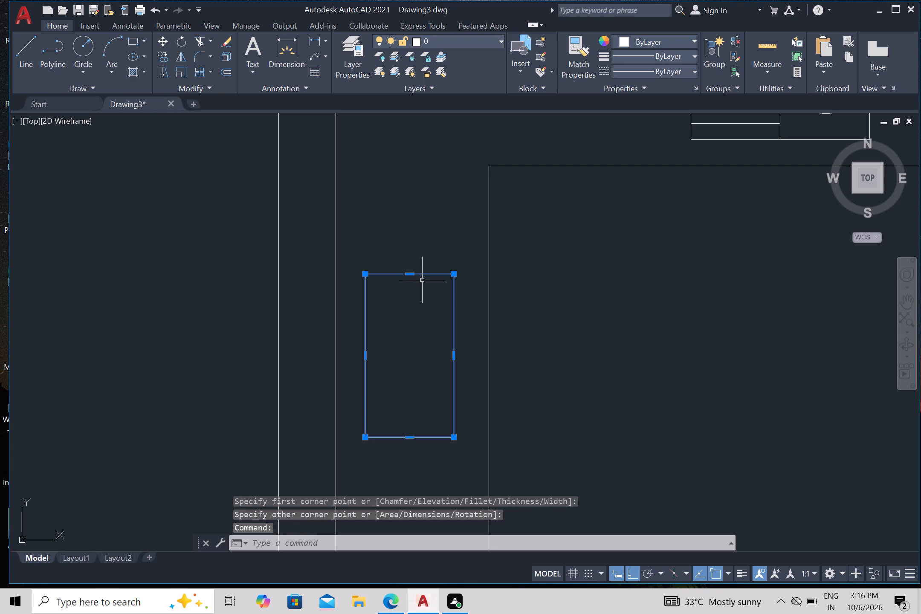
pyautogui.press('e')
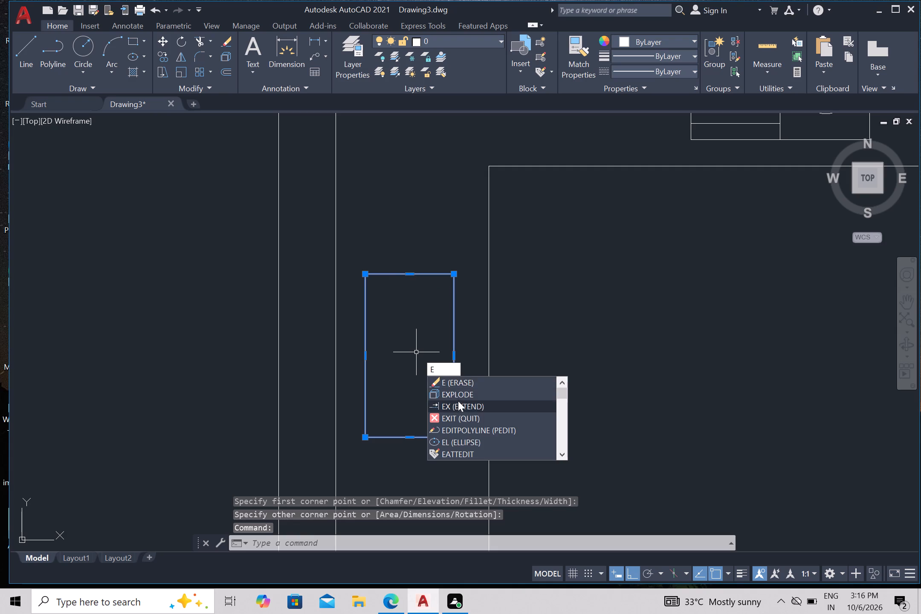
pyautogui.click(463, 396)
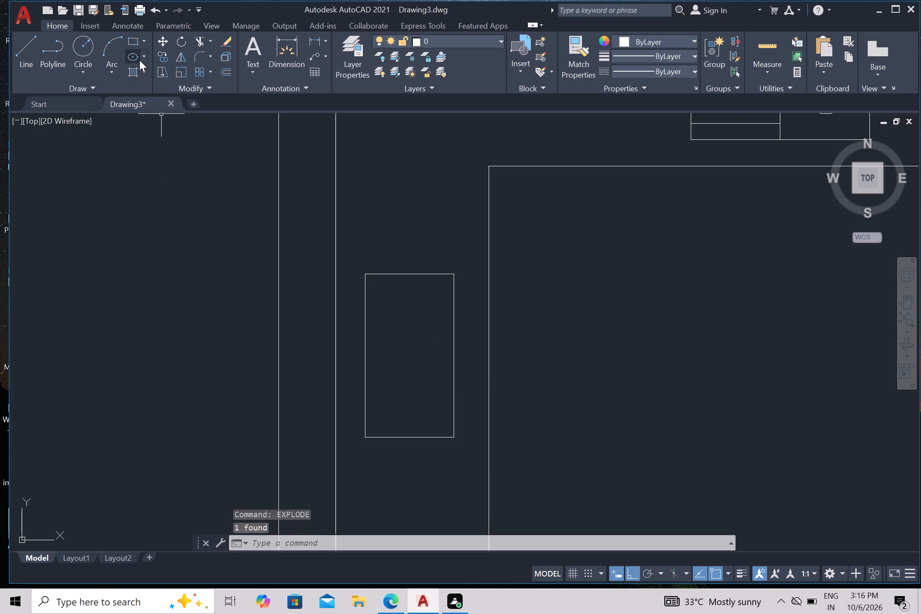
# Draw a horizontal line from the midpoint of the left-counter rectangle's left edge to its right edge.
pyautogui.click(28, 52)
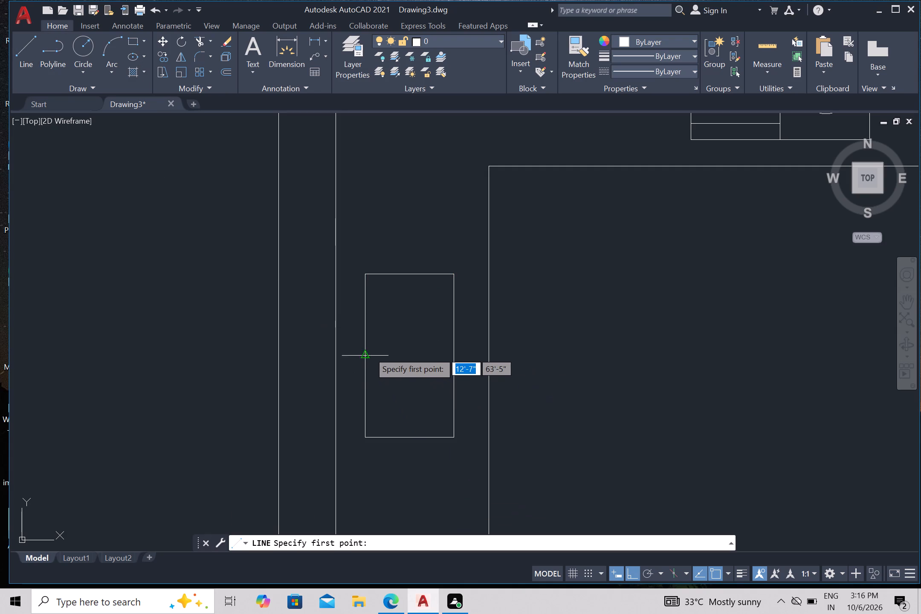
pyautogui.click(363, 357)
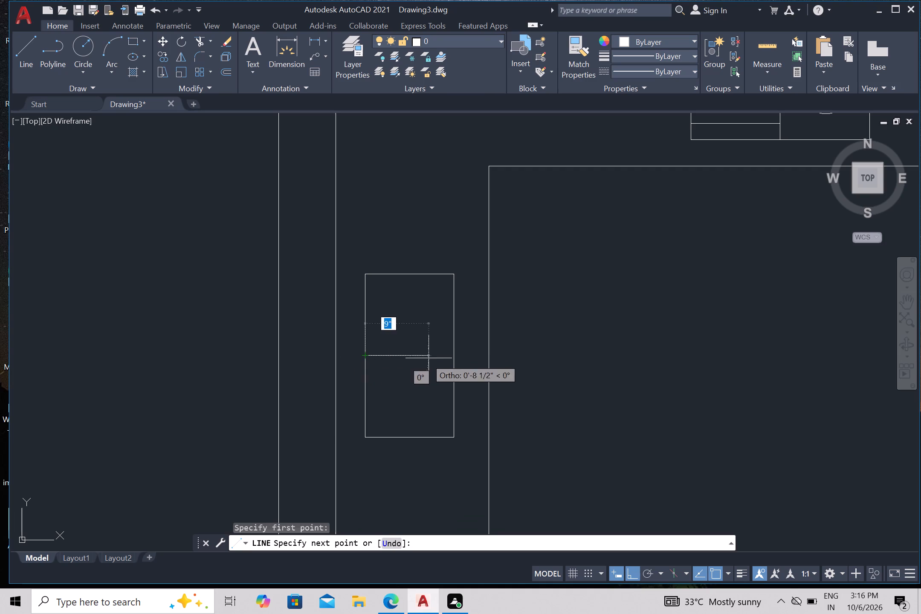
pyautogui.click(455, 358)
pyautogui.press('Escape')
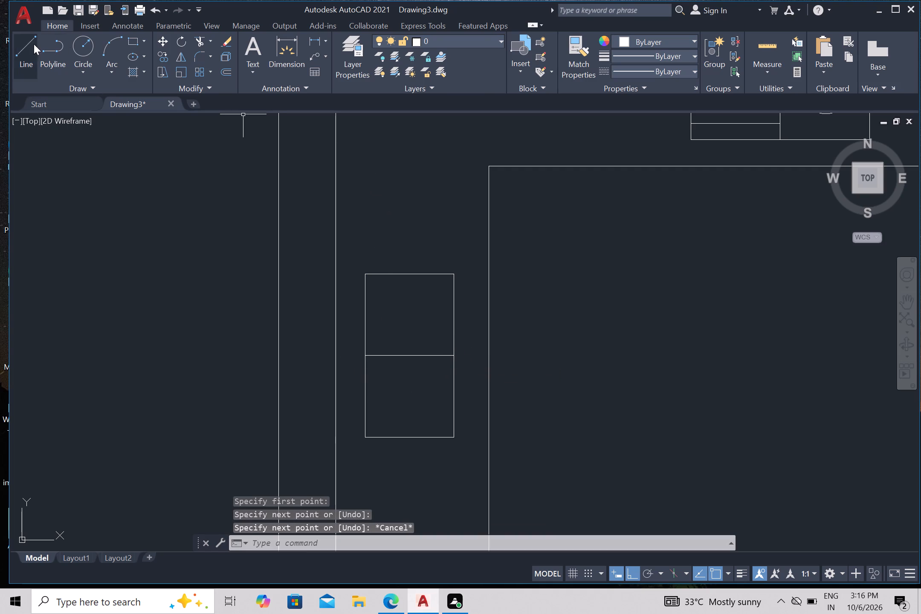
# Draw a circle of about 2 1/2" radius centred in the upper half of the left-counter rectangle.
pyautogui.click(87, 48)
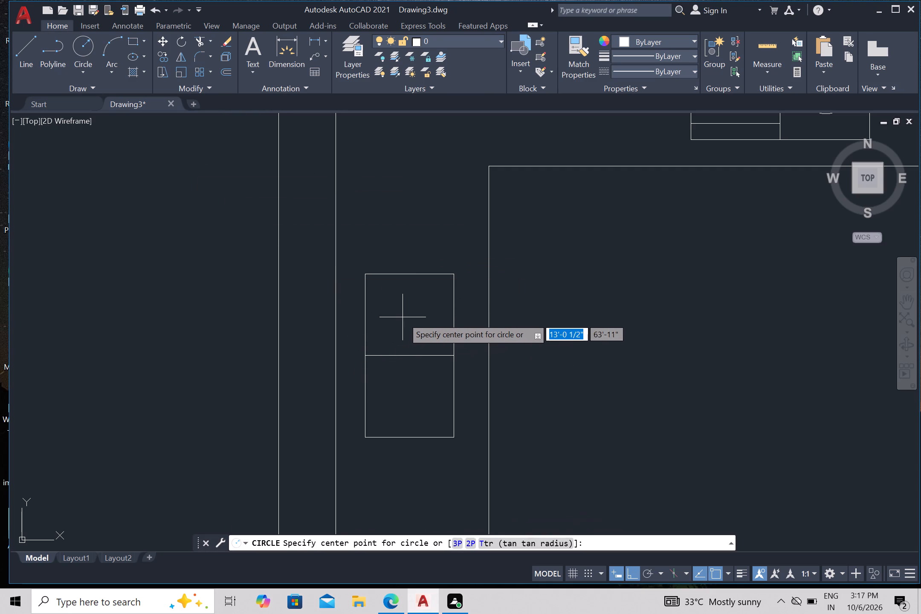
pyautogui.click(408, 314)
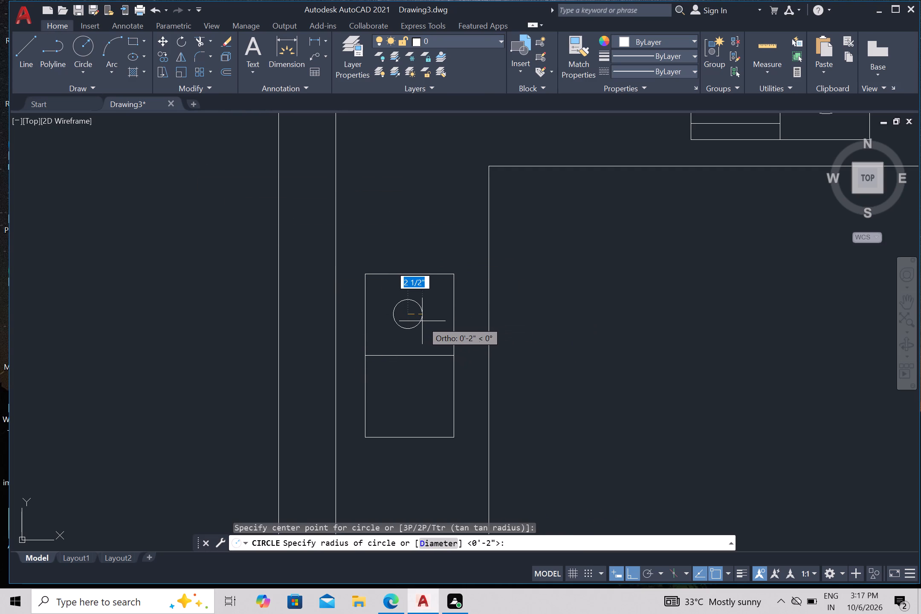
pyautogui.click(423, 321)
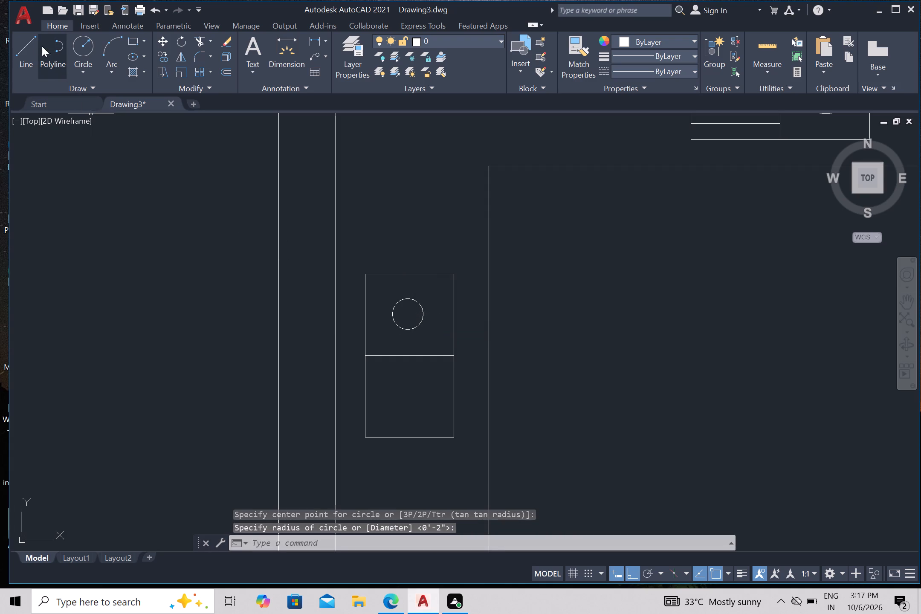
# Draw four lines about 5" long from the circle's centre, going down, right, up and left to form a cross.
pyautogui.click(26, 39)
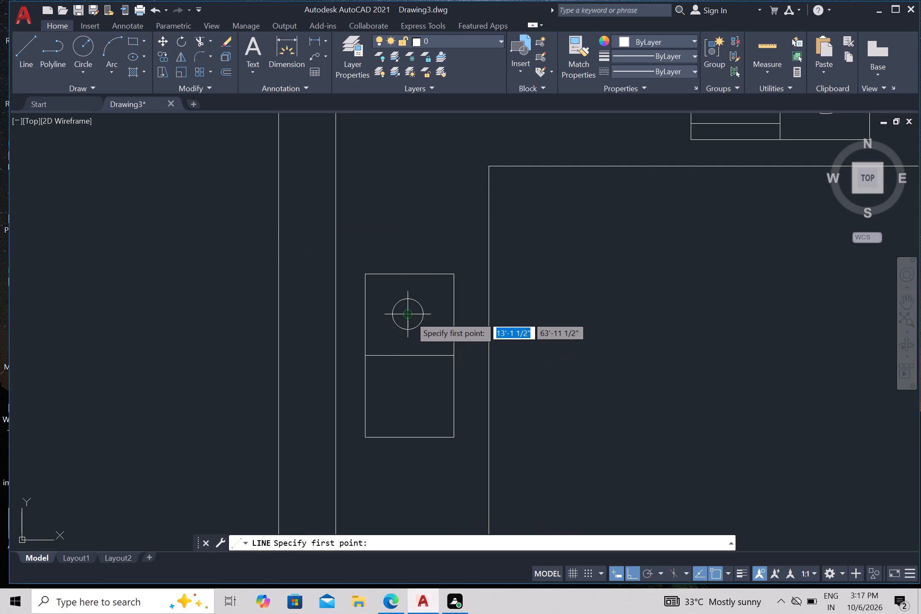
pyautogui.click(410, 316)
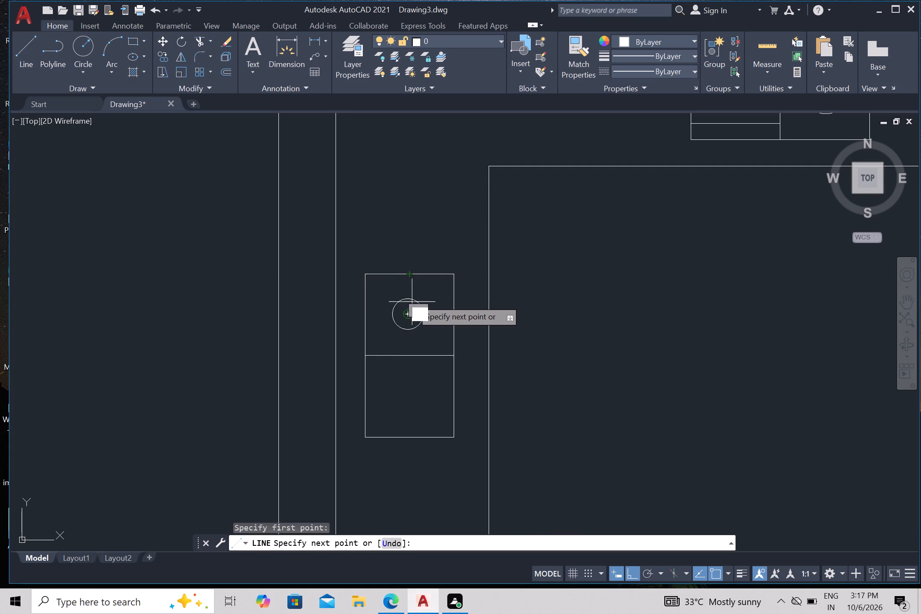
pyautogui.click(408, 345)
pyautogui.press('Escape')
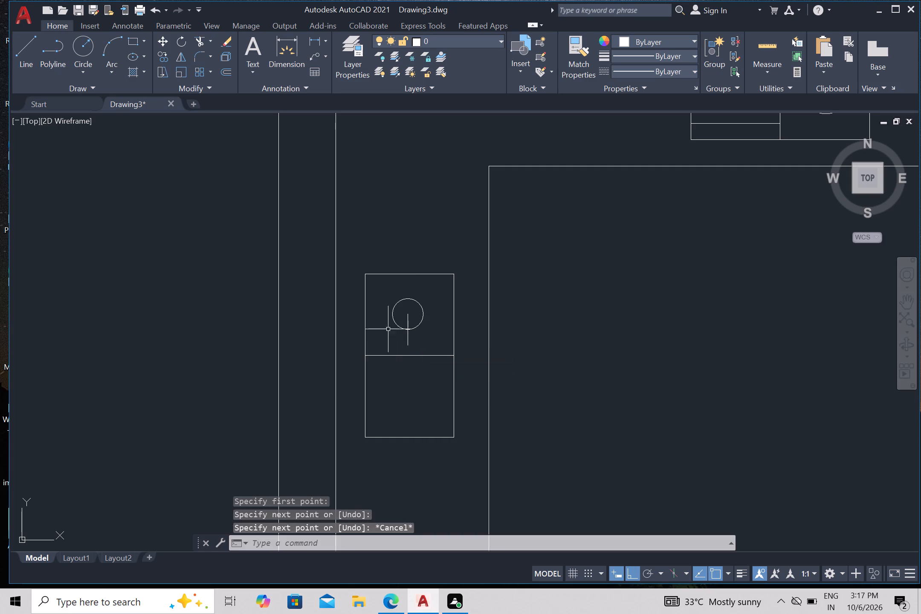
pyautogui.press('l')
pyautogui.press('Return')
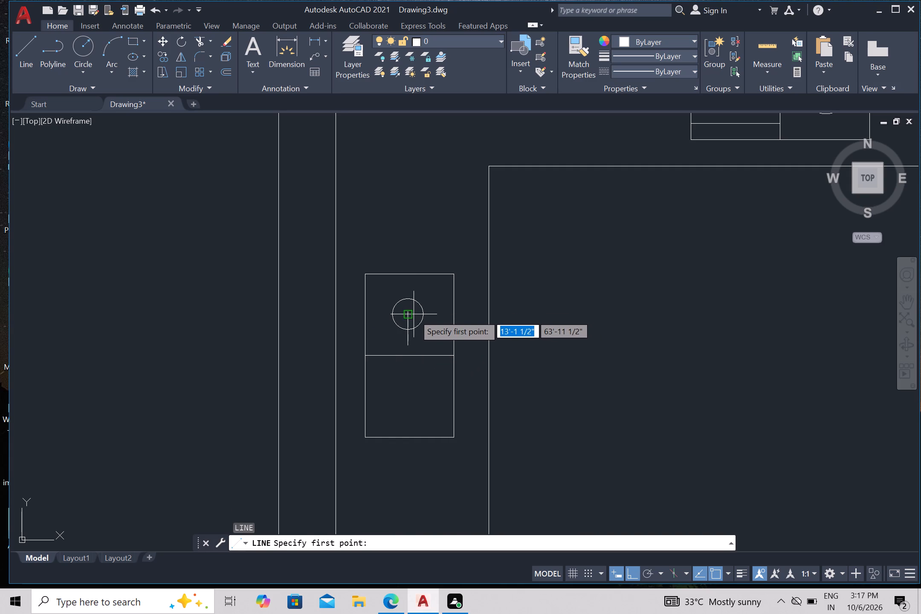
pyautogui.click(413, 316)
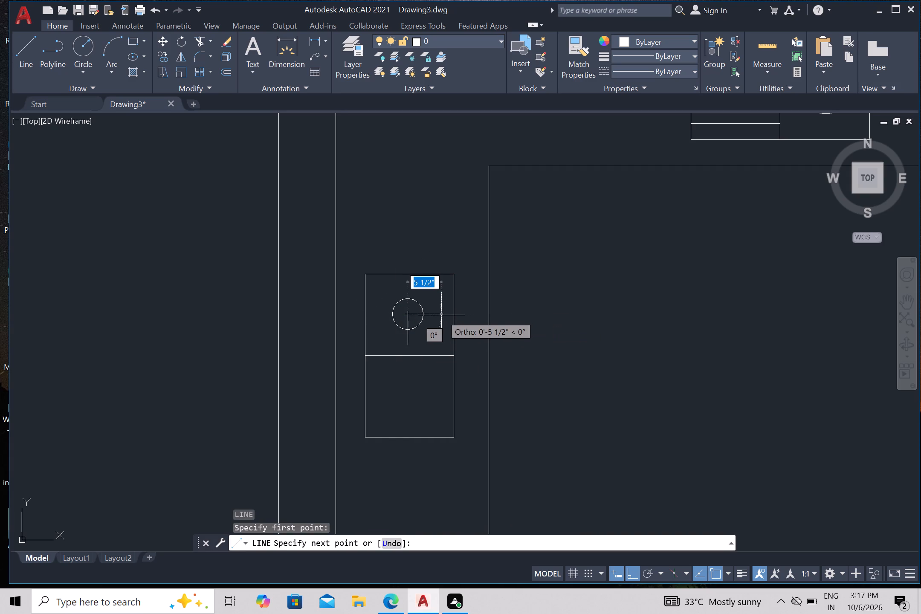
pyautogui.click(441, 315)
pyautogui.press('Return')
pyautogui.press('Return')
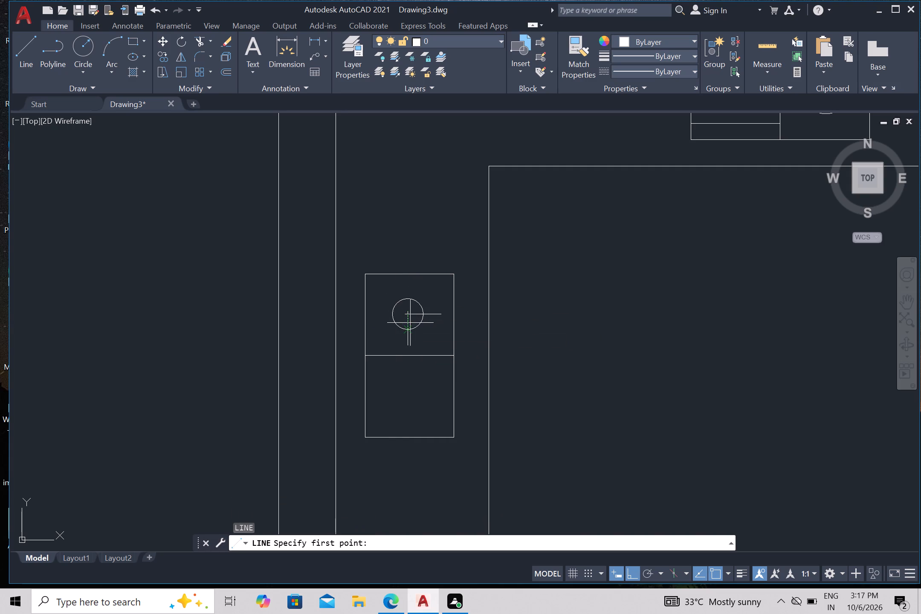
pyautogui.moveTo(408, 314); pyautogui.dragTo(408, 308)
pyautogui.click(407, 282)
pyautogui.press('Return')
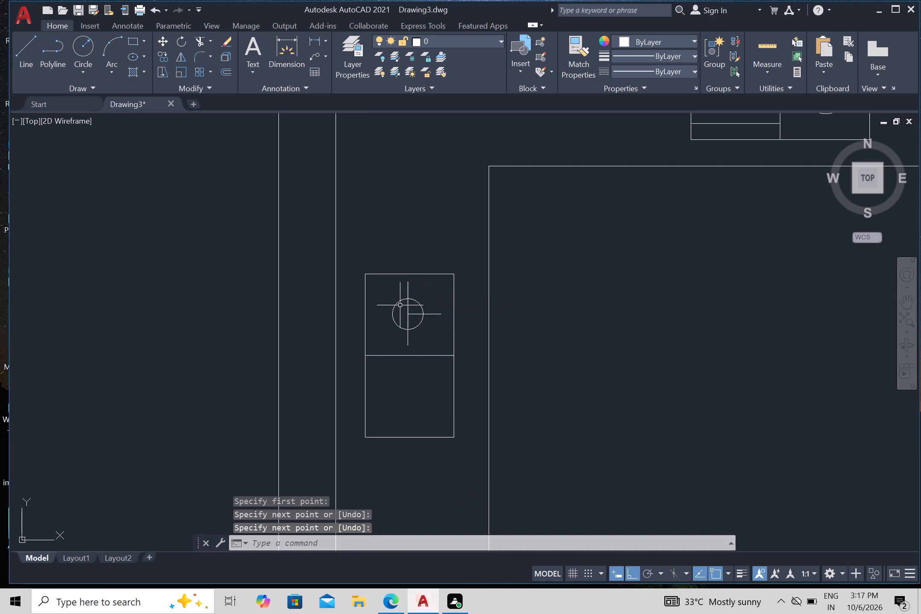
pyautogui.press('Return')
pyautogui.moveTo(409, 313); pyautogui.dragTo(385, 318)
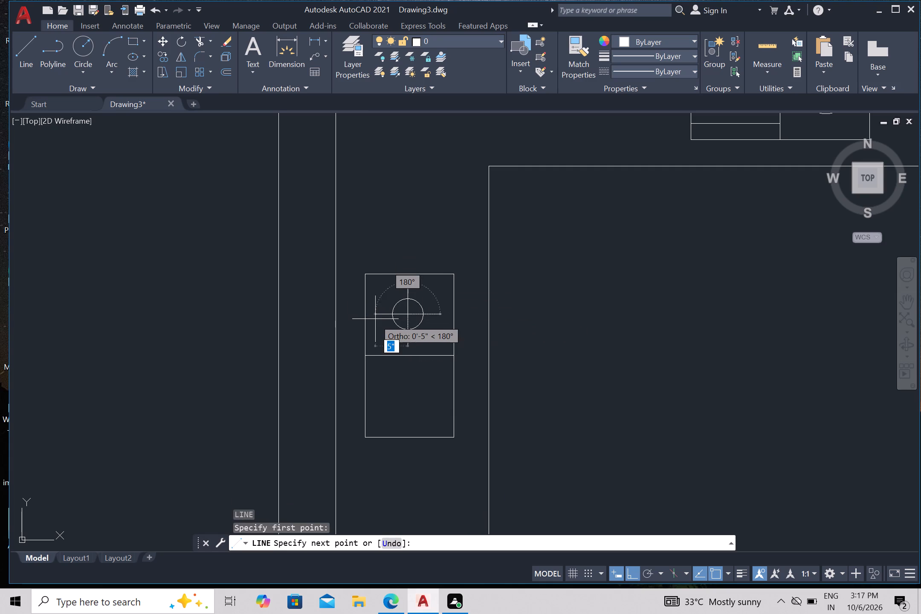
pyautogui.click(376, 319)
pyautogui.press('Return')
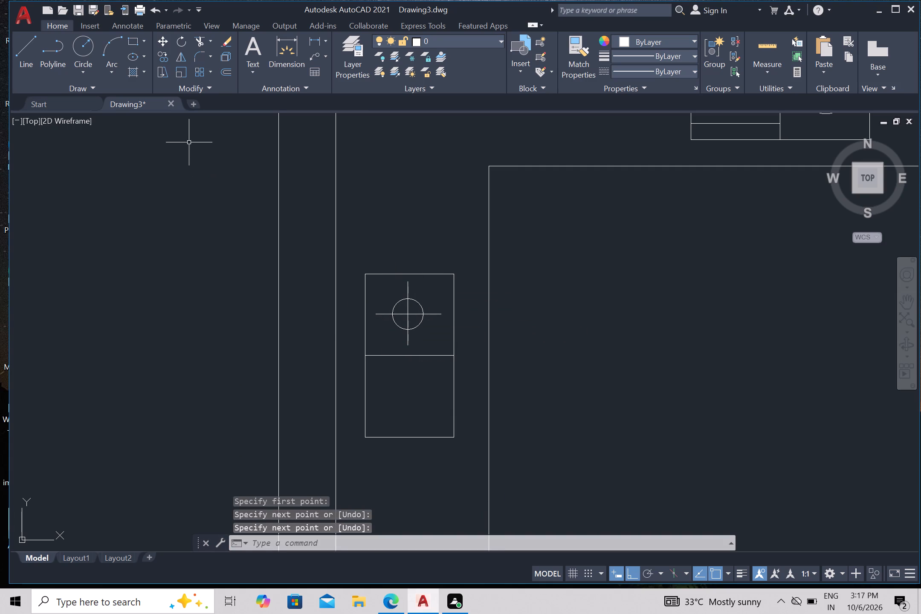
# Draw a second, slightly larger circle concentric with the burner circle in the left-counter rectangle's upper half.
pyautogui.click(81, 45)
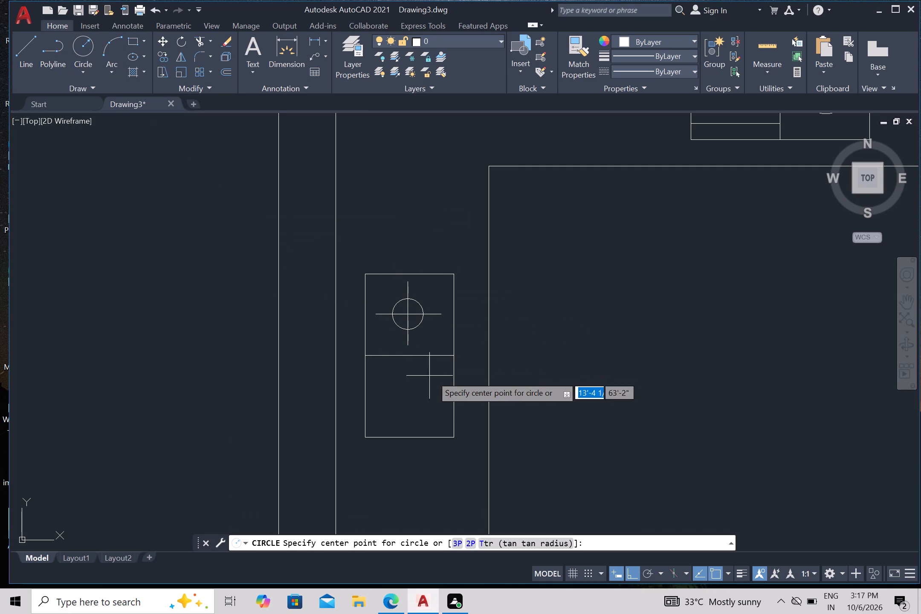
pyautogui.scroll(1, 379, 332)
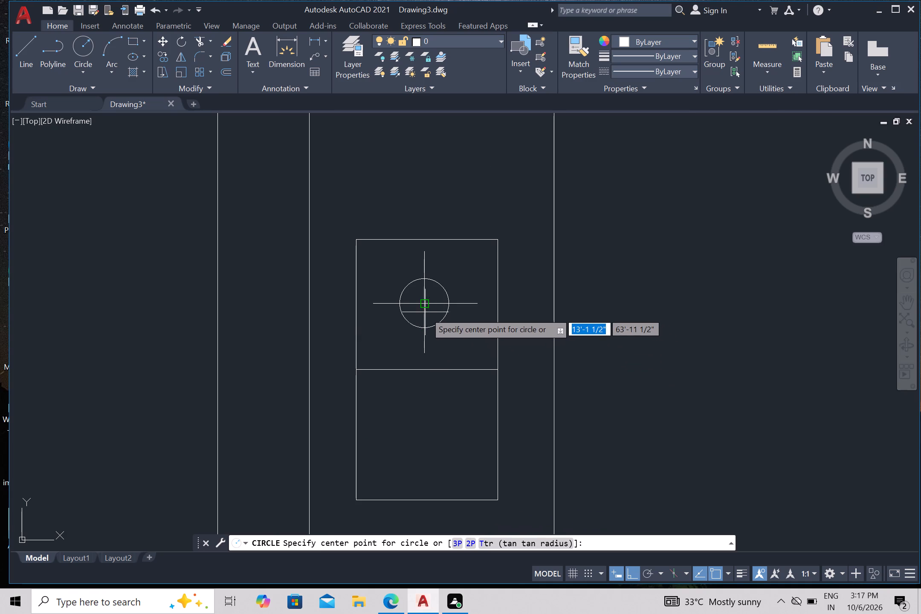
pyautogui.click(421, 305)
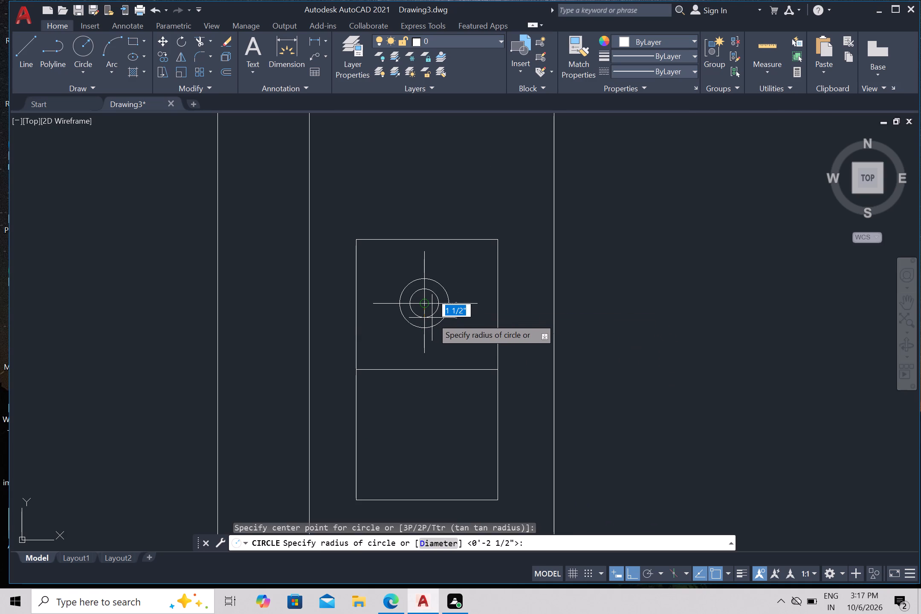
pyautogui.click(432, 318)
pyautogui.click(419, 311)
pyautogui.click(416, 305)
pyautogui.click(414, 303)
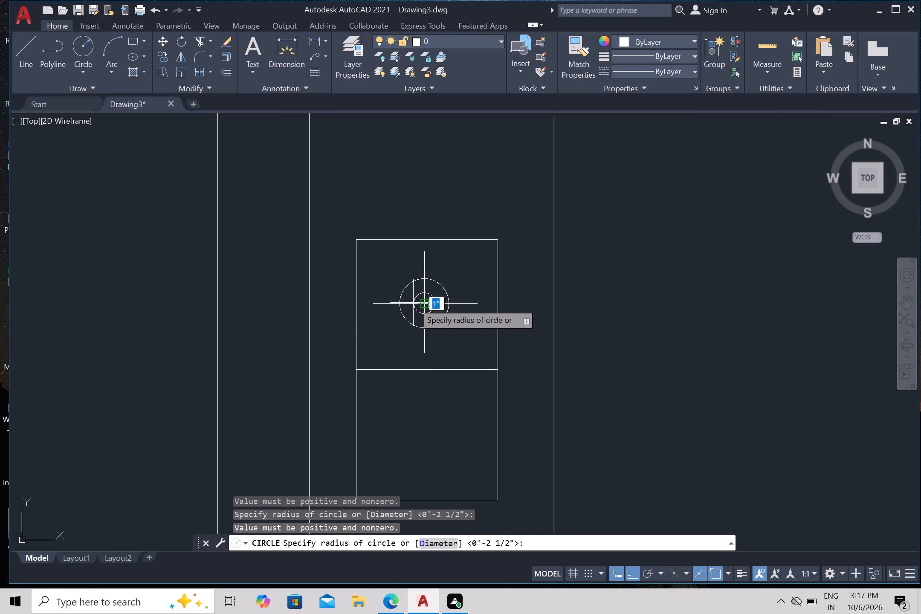
pyautogui.click(411, 298)
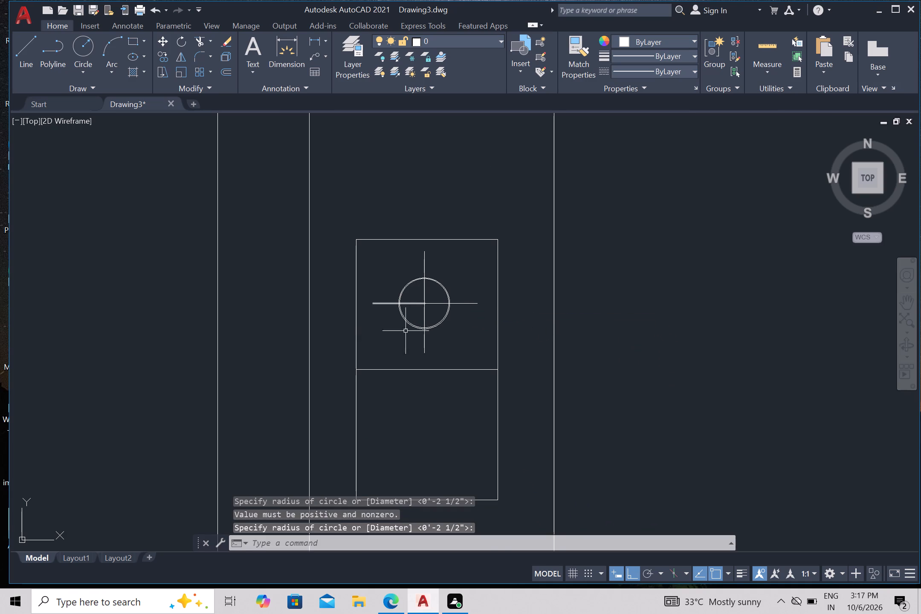
# Mirror the two burner circles and their cross lines about the rectangle's middle horizontal line, keeping the originals.
pyautogui.scroll(-2, 407, 362)
pyautogui.scroll(3, 394, 319)
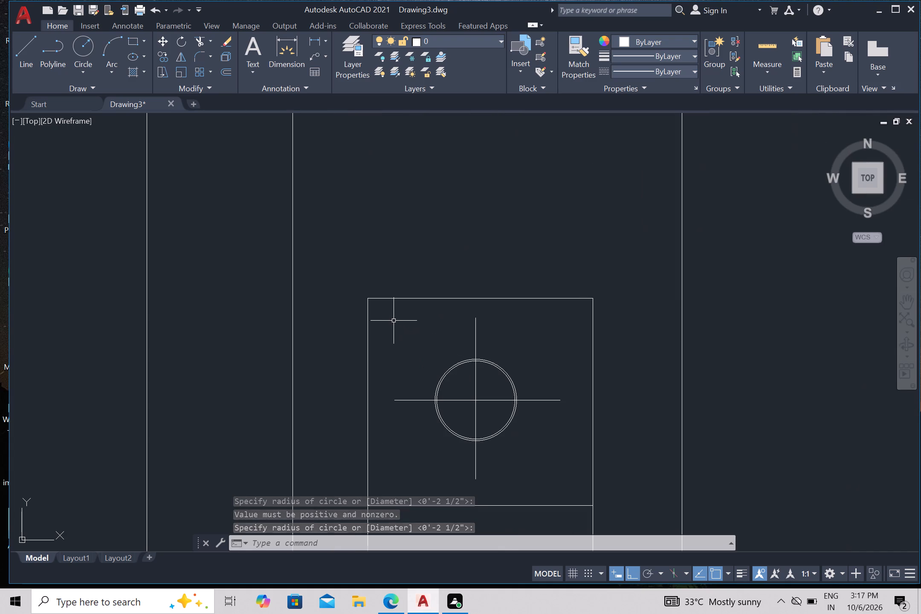
pyautogui.click(391, 308)
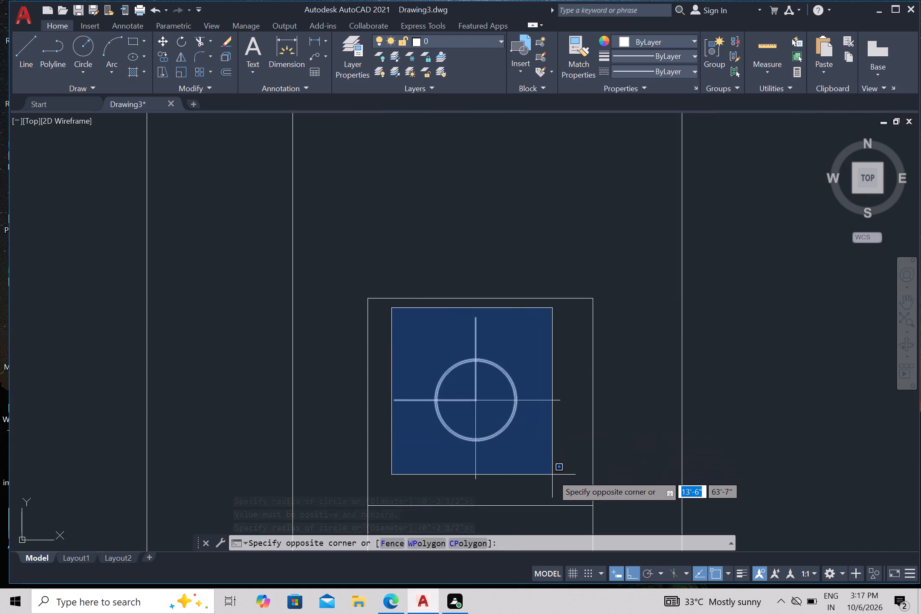
pyautogui.moveTo(569, 499); pyautogui.dragTo(566, 492)
pyautogui.scroll(-3, 524, 472)
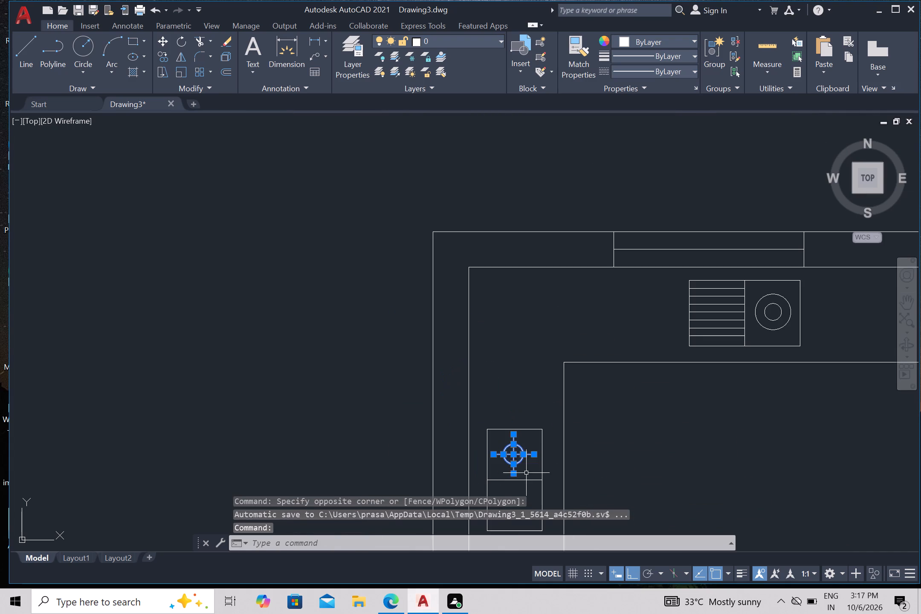
pyautogui.moveTo(523, 453); pyautogui.dragTo(501, 313, button='middle')
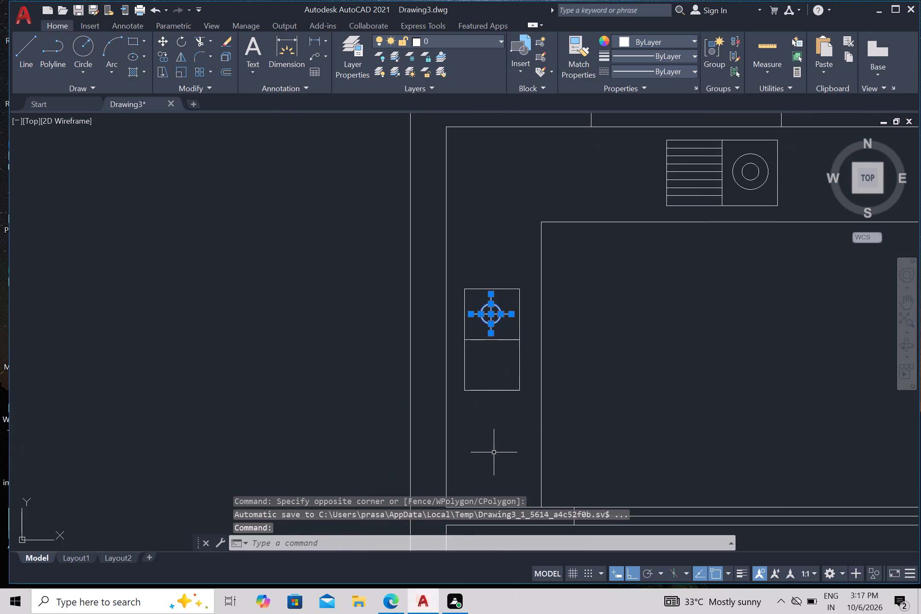
pyautogui.press('m')
pyautogui.press('i')
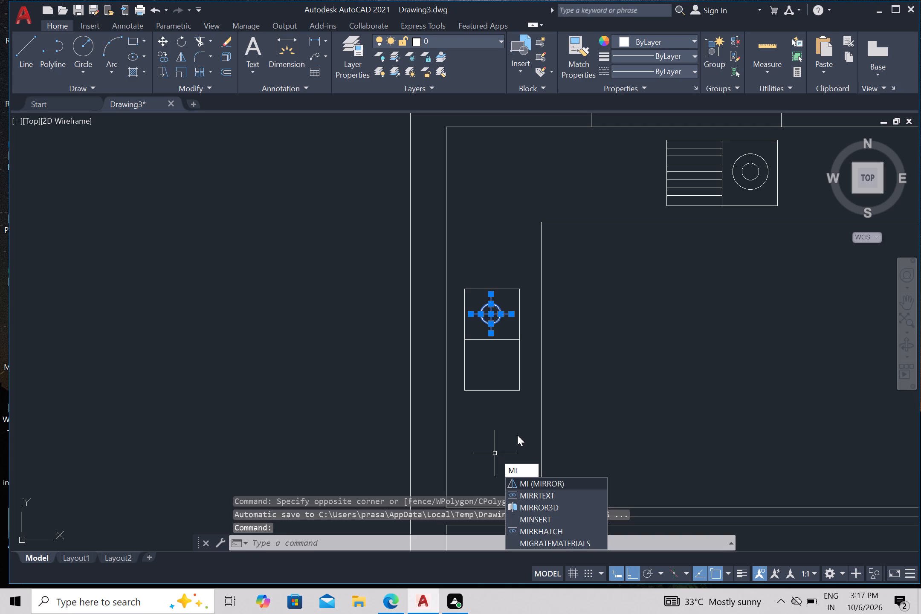
pyautogui.press('Return')
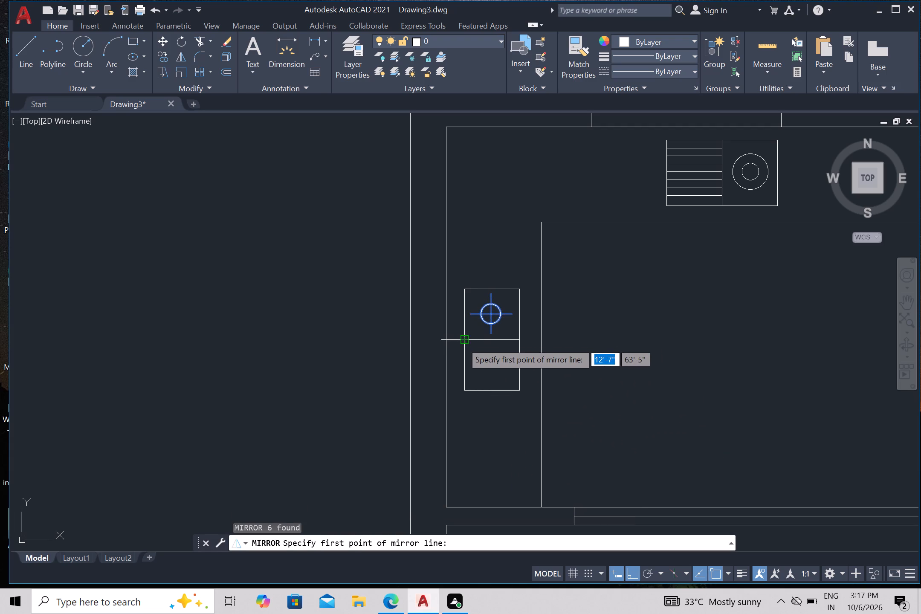
pyautogui.moveTo(464, 343); pyautogui.dragTo(458, 345)
pyautogui.click(354, 375)
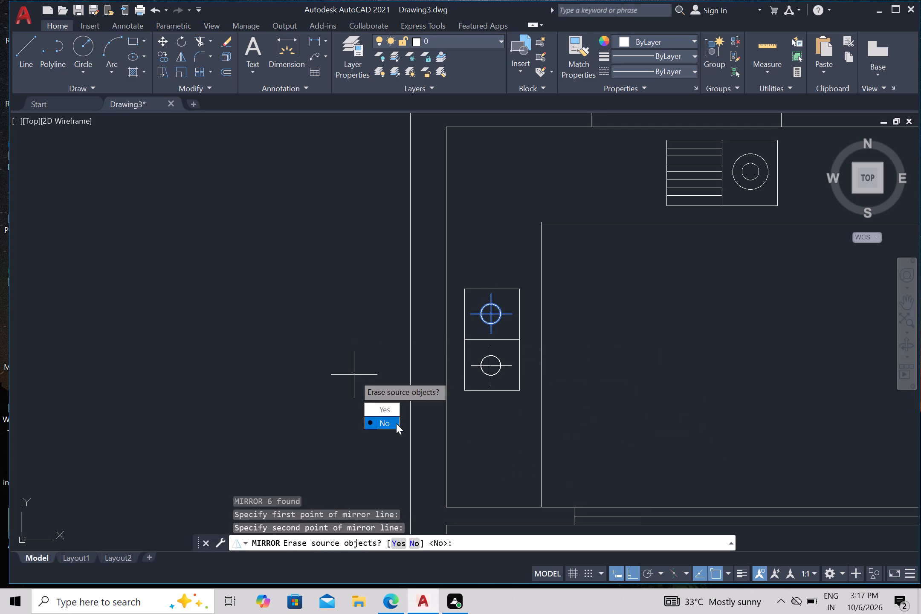
pyautogui.moveTo(396, 423); pyautogui.dragTo(354, 375)
# Delete the horizontal dividing line between the two burners of the stove symbol.
pyautogui.scroll(-2, 354, 363)
pyautogui.scroll(3, 411, 360)
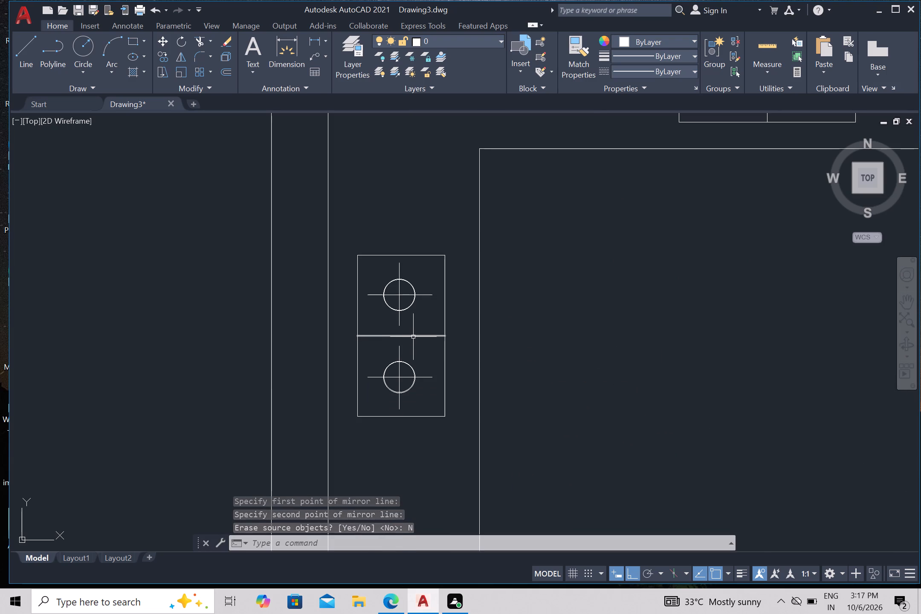
pyautogui.click(414, 337)
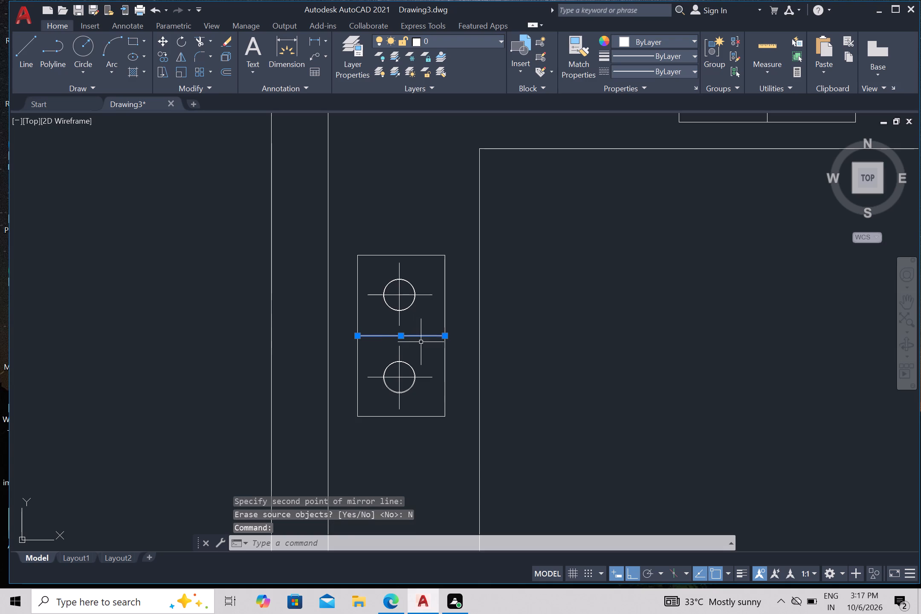
pyautogui.press('Delete')
# Delete the leftover window symbol lying outside the floor plan, to the right of the building.
pyautogui.scroll(-4, 462, 368)
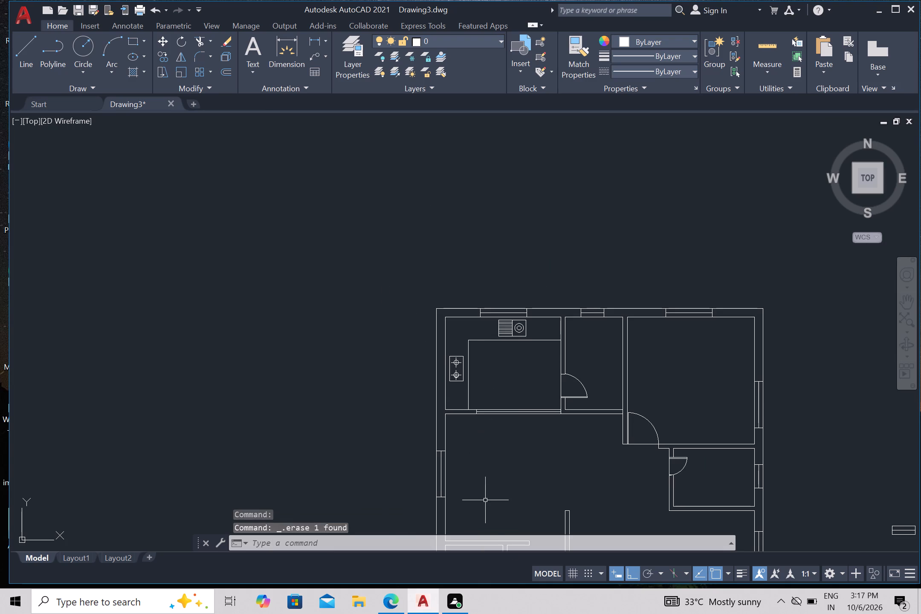
pyautogui.scroll(-1, 646, 498)
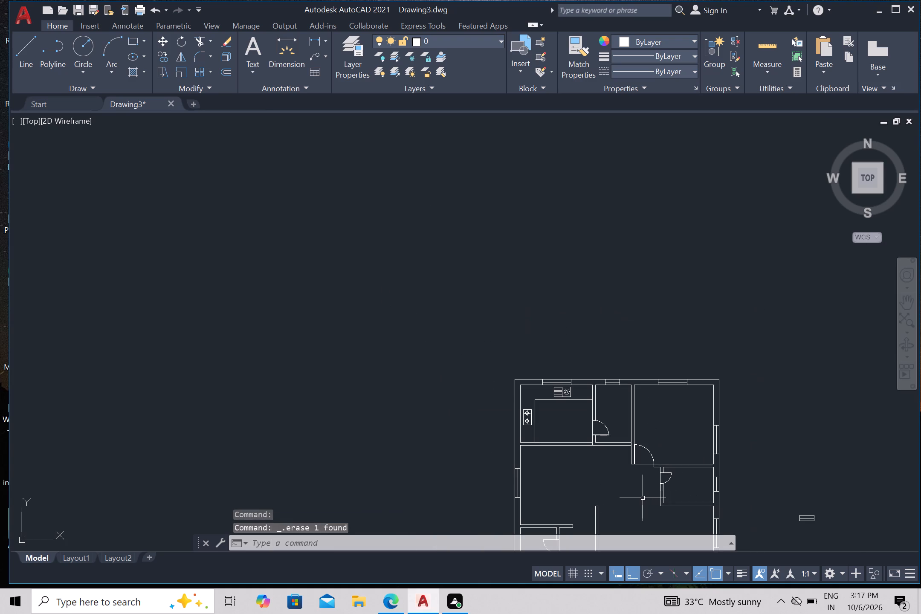
pyautogui.moveTo(639, 523); pyautogui.dragTo(468, 313, button='middle')
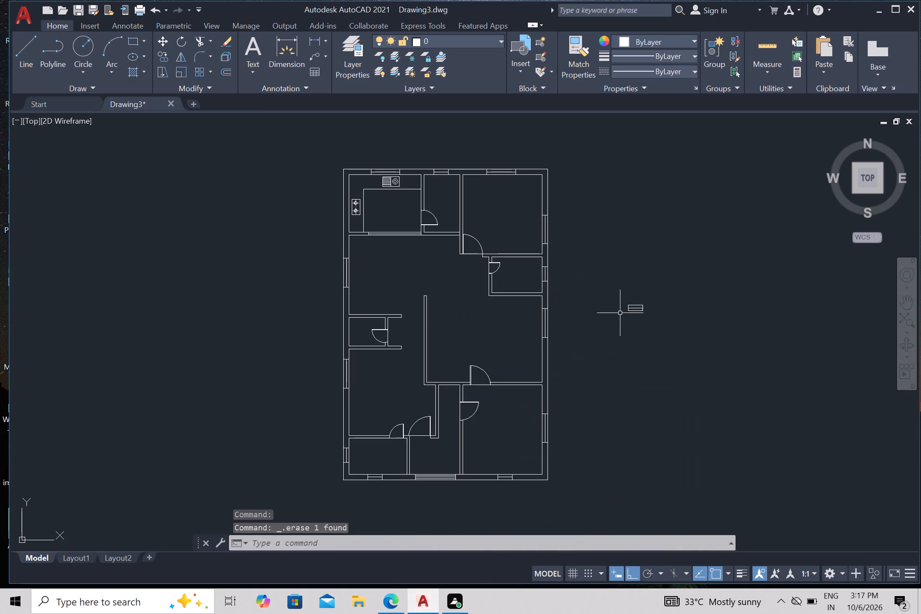
pyautogui.click(613, 293)
pyautogui.click(684, 323)
pyautogui.press('Delete')
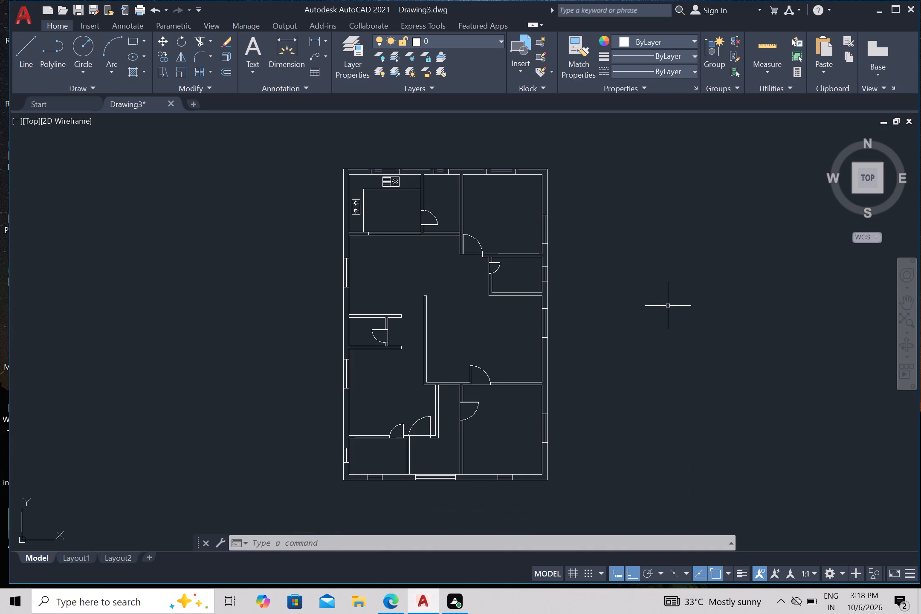
# Draw a closed rectangle of lines, 6' wide by 8' high, in the empty space right of the floor plan.
pyautogui.press('Escape')
pyautogui.press('l')
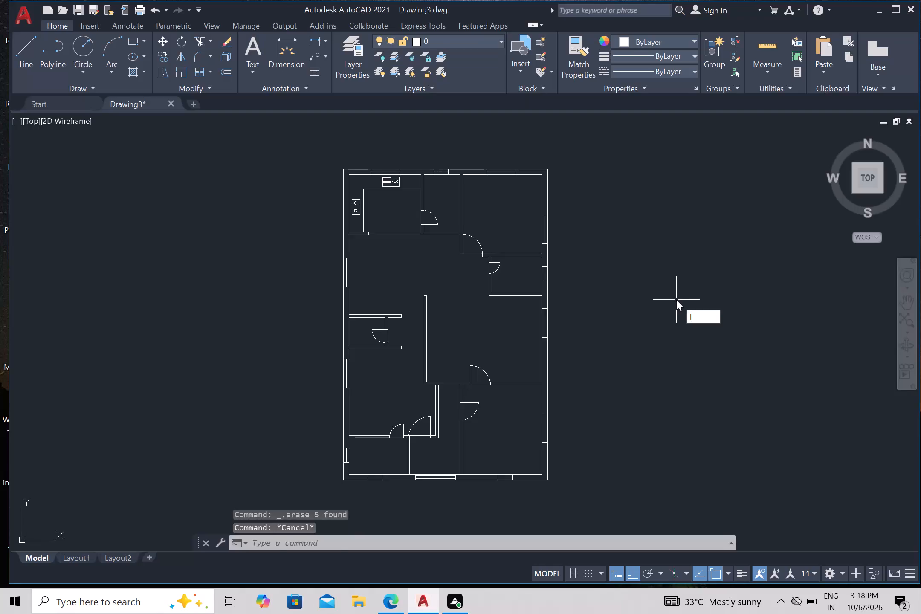
pyautogui.press('Return')
pyautogui.click(637, 252)
pyautogui.write("6'")
pyautogui.press('Return')
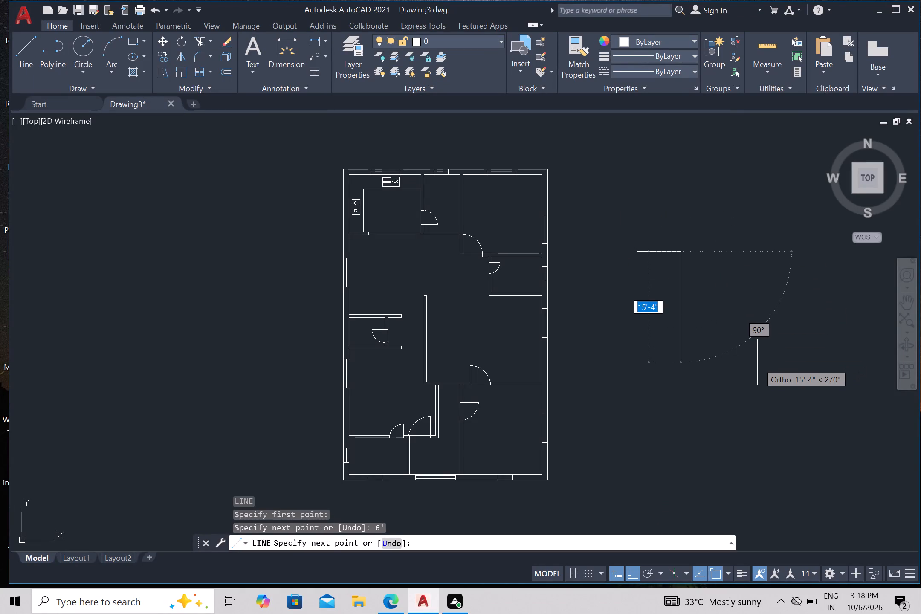
pyautogui.write("8'")
pyautogui.press('Return')
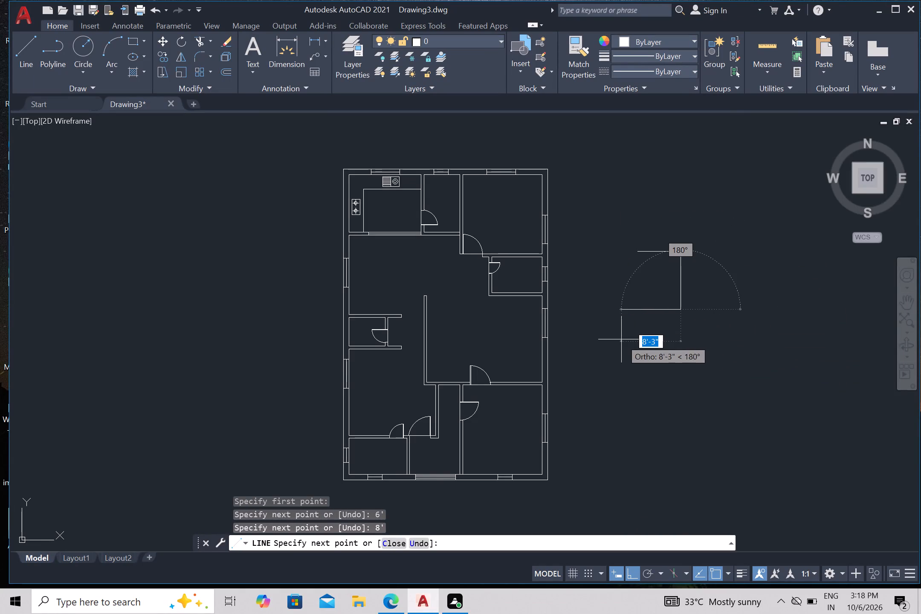
pyautogui.write("6'")
pyautogui.press('Return')
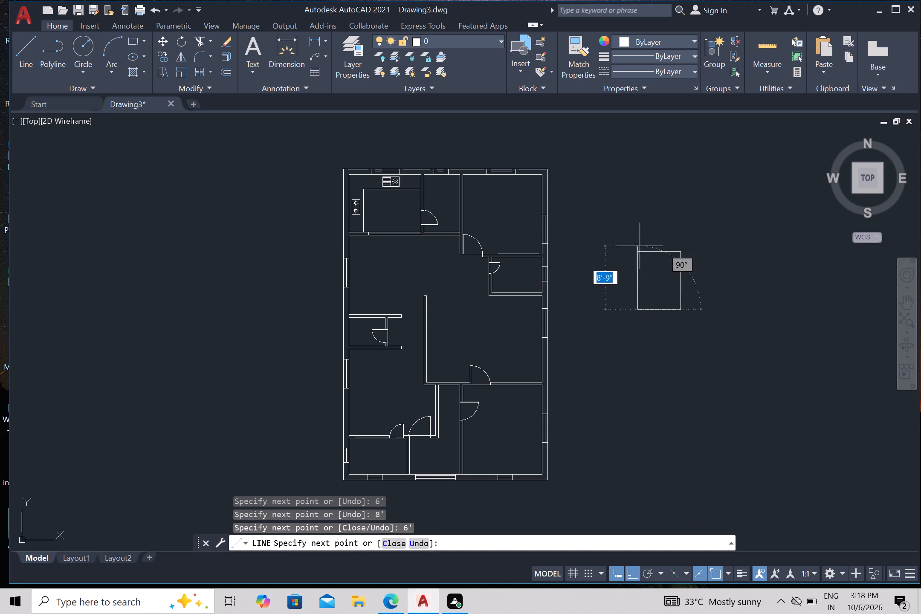
pyautogui.press('c')
pyautogui.press('Return')
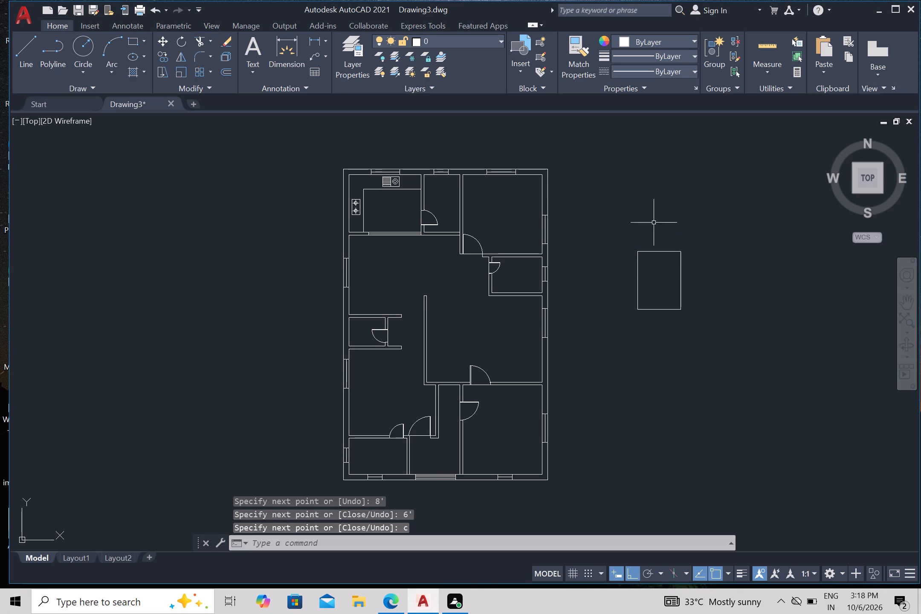
# Offset the 6' by 8' rectangle's top edge 2" inward, and offset that new line a further 2' down.
pyautogui.scroll(2, 660, 249)
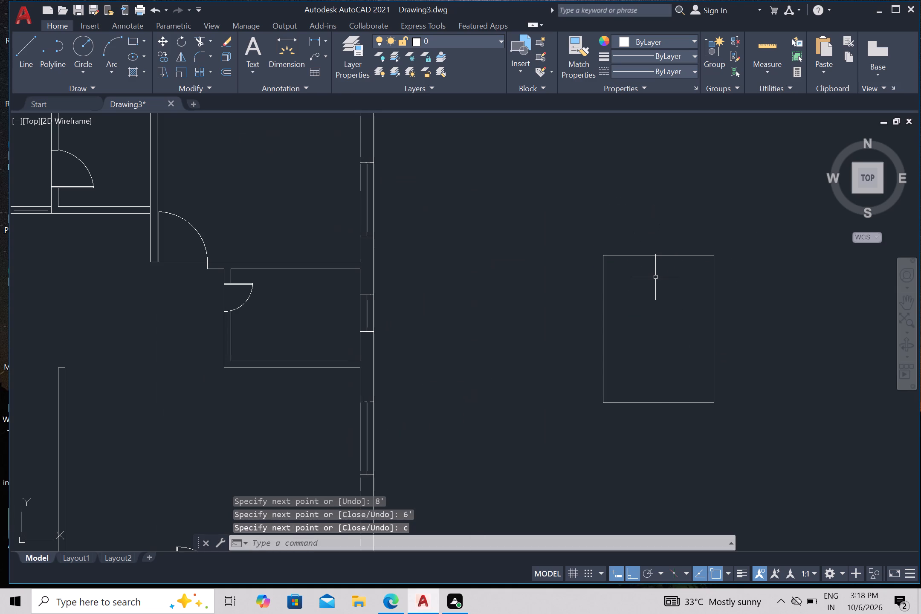
pyautogui.press('o')
pyautogui.press('Return')
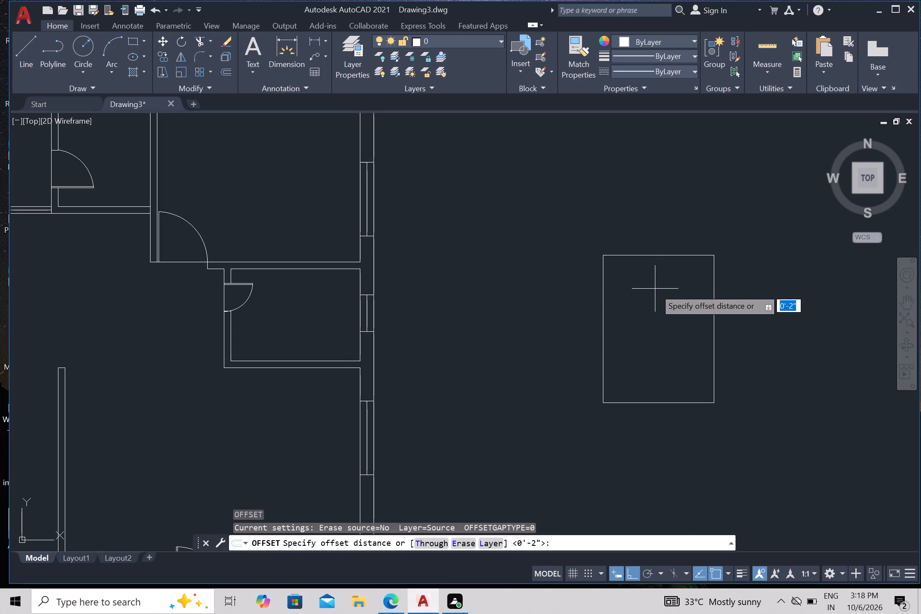
pyautogui.press('Return')
pyautogui.click(651, 256)
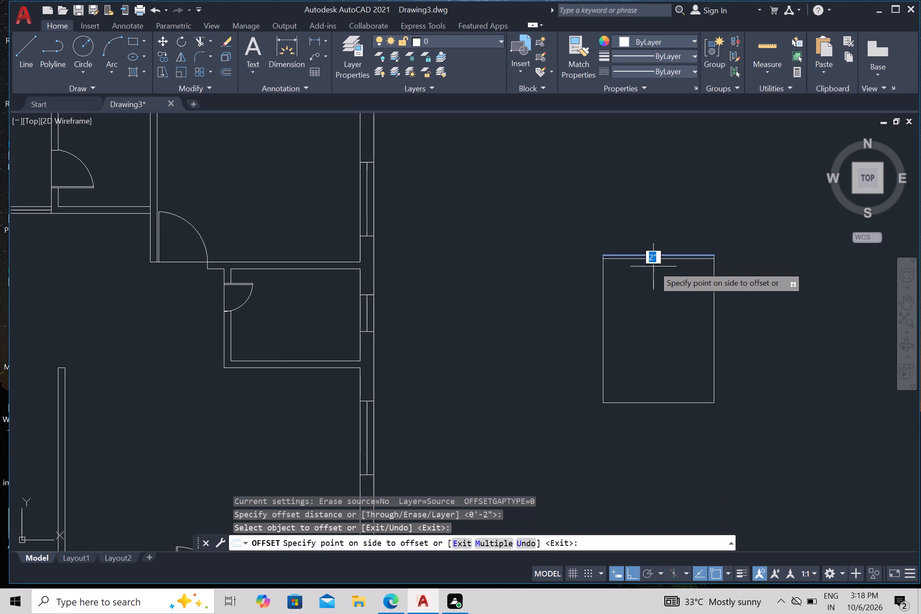
pyautogui.click(657, 280)
pyautogui.moveTo(653, 259); pyautogui.dragTo(655, 265)
pyautogui.write("2'")
pyautogui.press('Return')
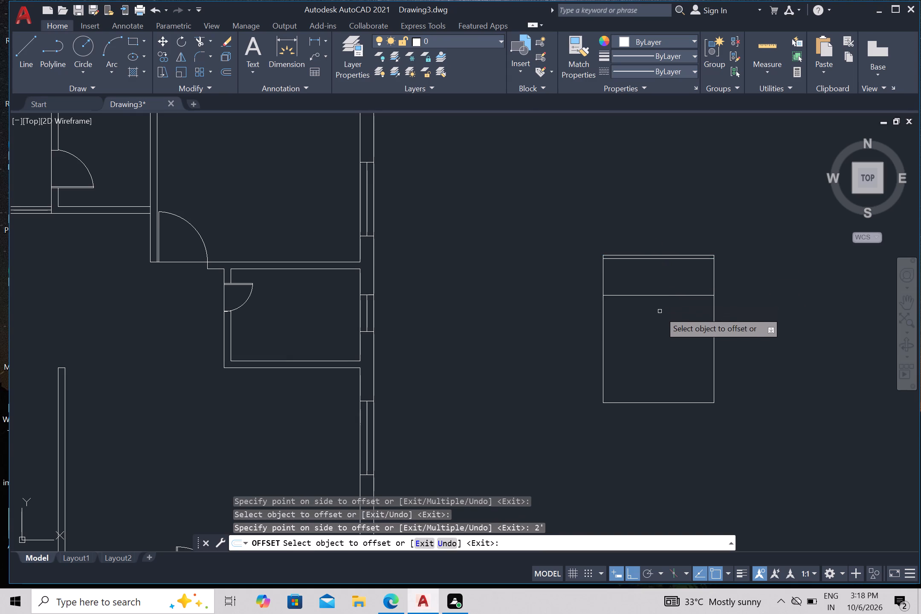
pyautogui.press('Escape')
# Draw a vertical line joining the midpoints of the two offset lines, splitting the 2' band in half.
pyautogui.press('l')
pyautogui.press('Return')
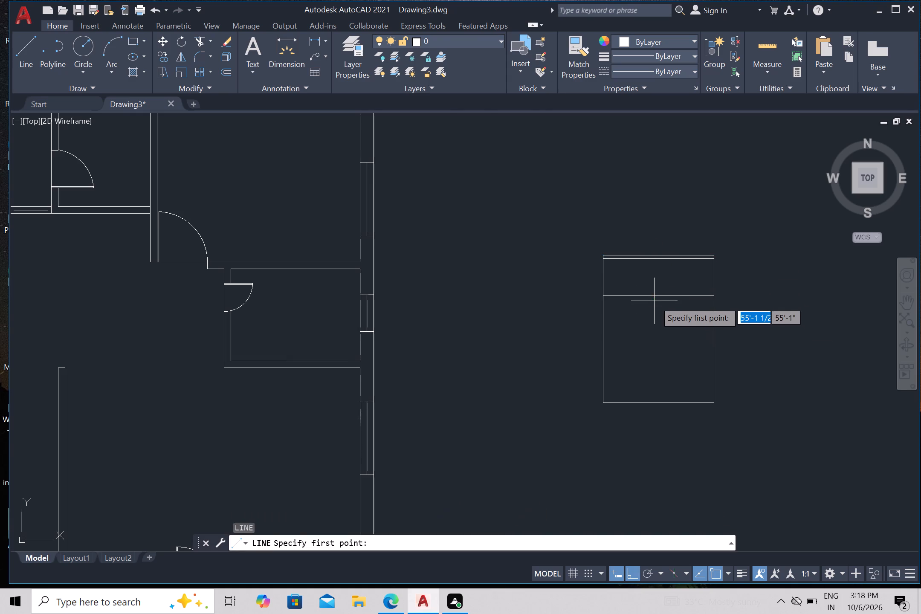
pyautogui.click(656, 297)
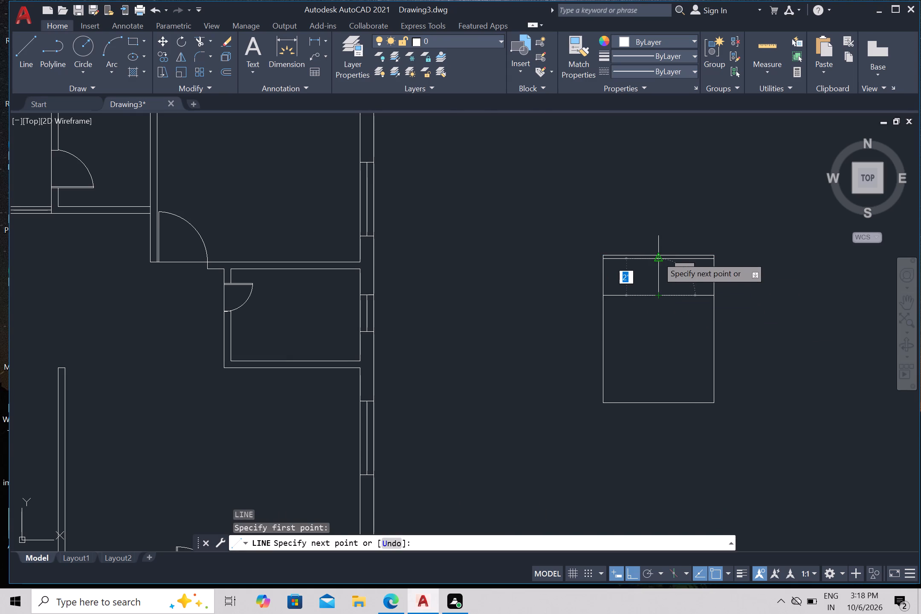
pyautogui.click(657, 256)
pyautogui.press('Escape')
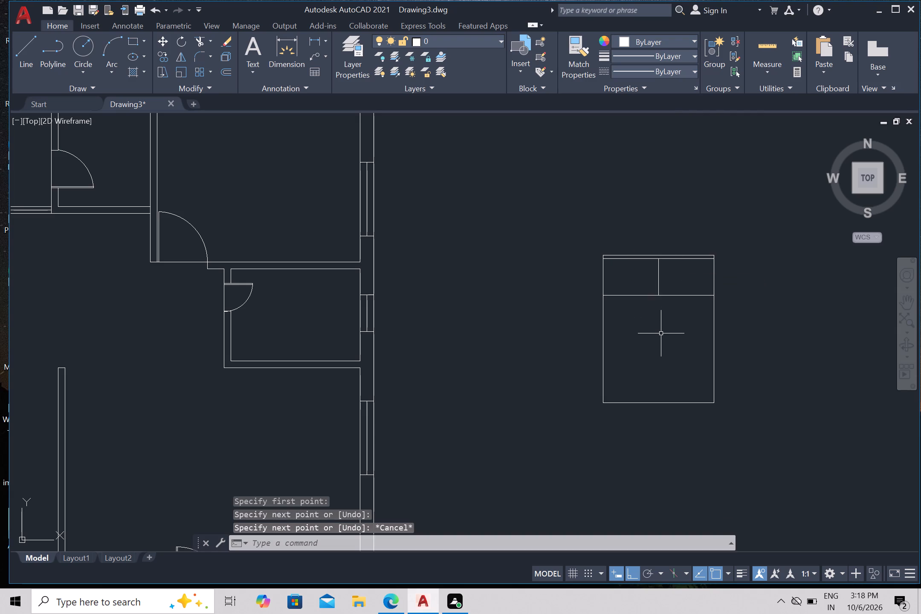
# Draw a closed triangle of lines from the lower band line's midpoint to the midpoints of the bed's left and right edges.
pyautogui.press('Return')
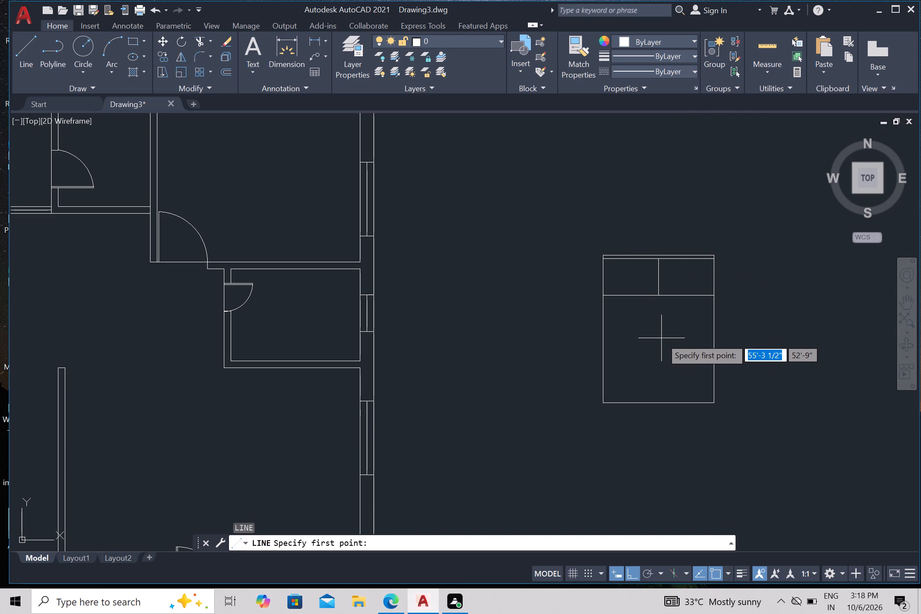
pyautogui.press('Escape')
pyautogui.press('l')
pyautogui.press('Return')
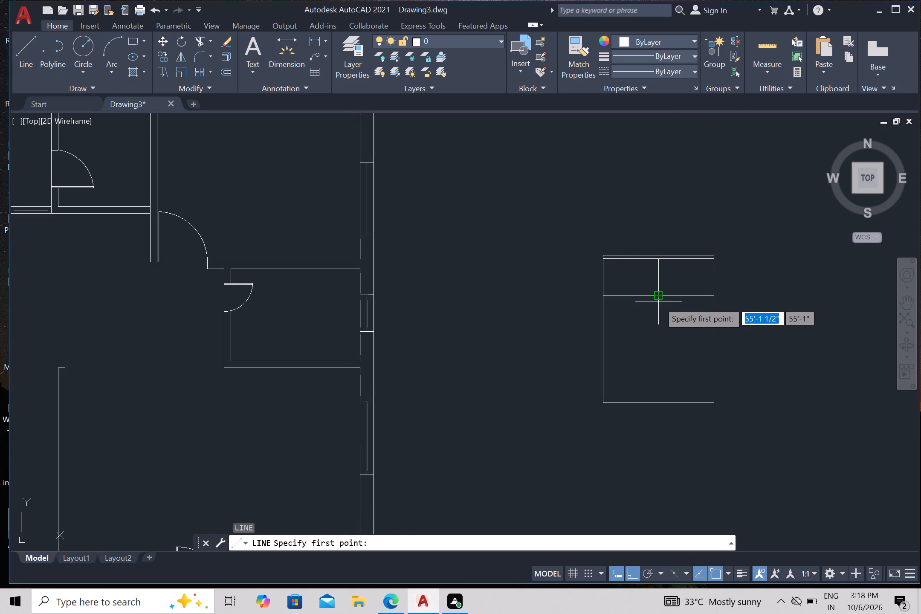
pyautogui.moveTo(657, 298); pyautogui.dragTo(655, 302)
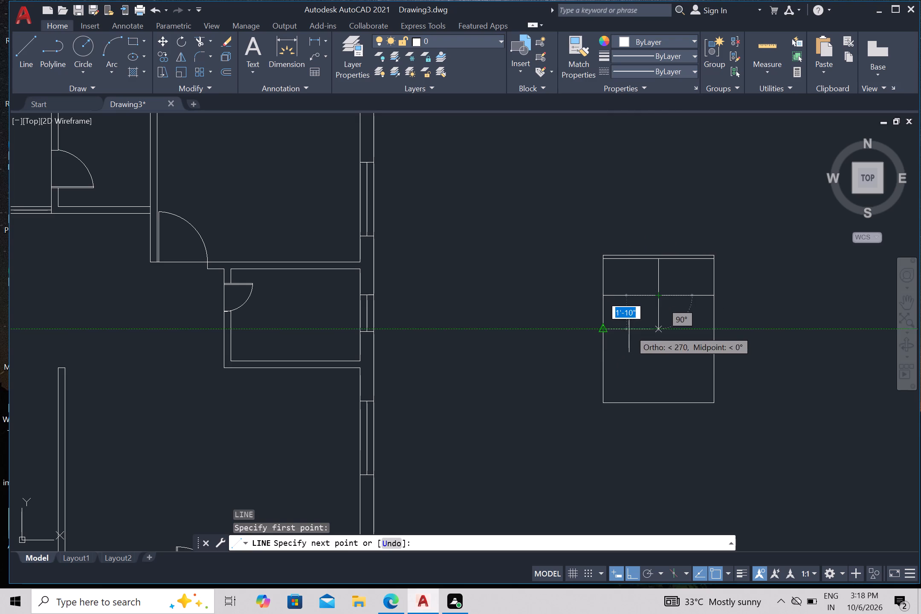
pyautogui.scroll(1, 621, 356)
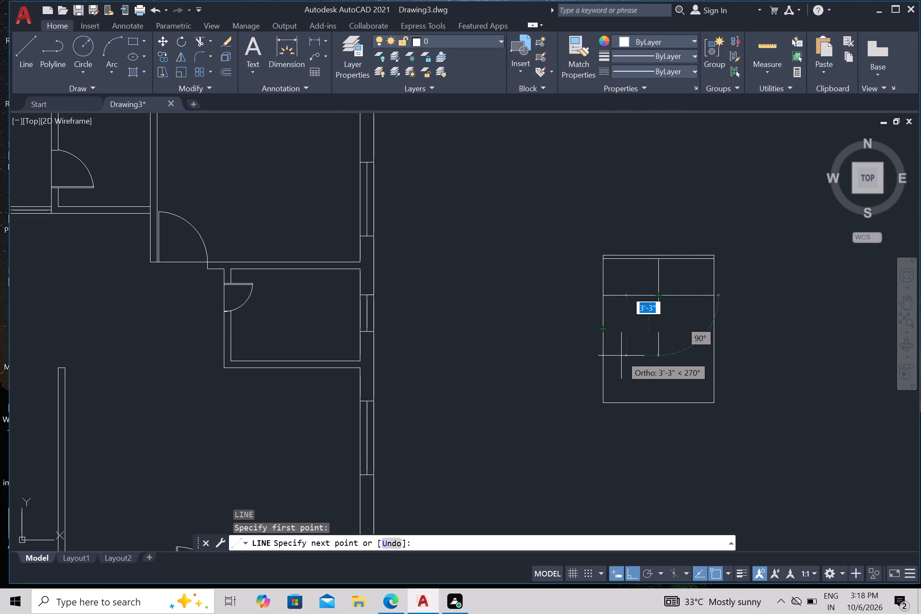
pyautogui.scroll(1, 621, 356)
pyautogui.click(578, 287)
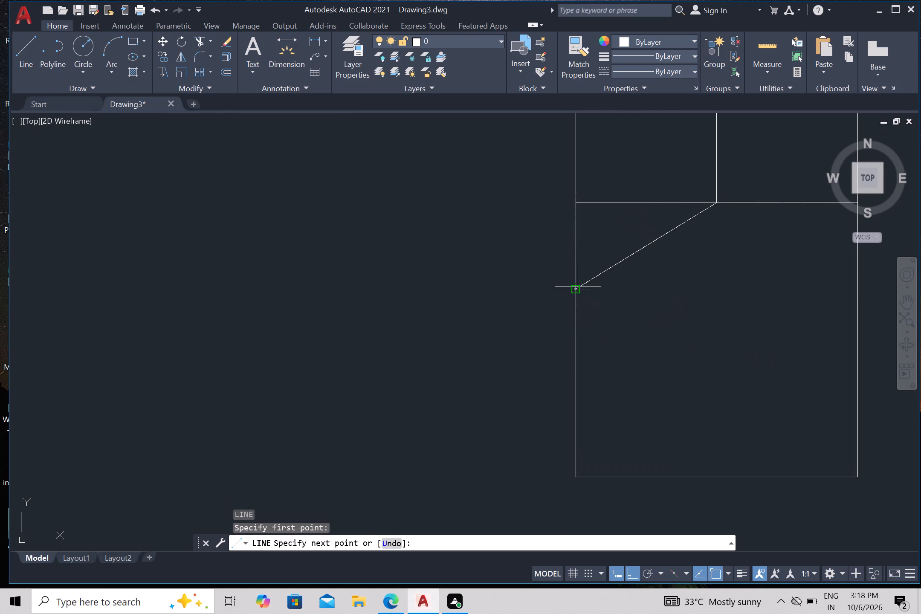
pyautogui.scroll(-1, 587, 295)
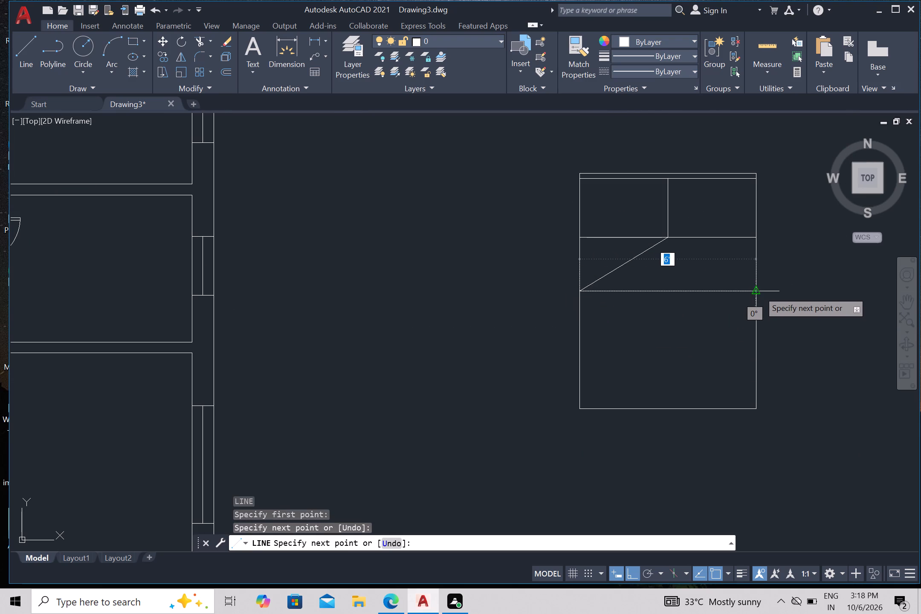
pyautogui.click(754, 290)
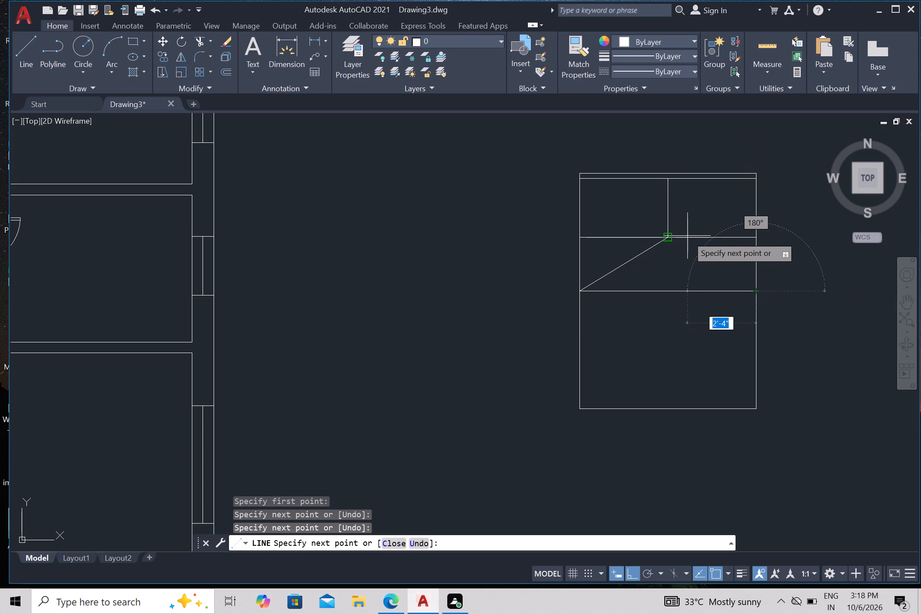
pyautogui.scroll(2, 672, 242)
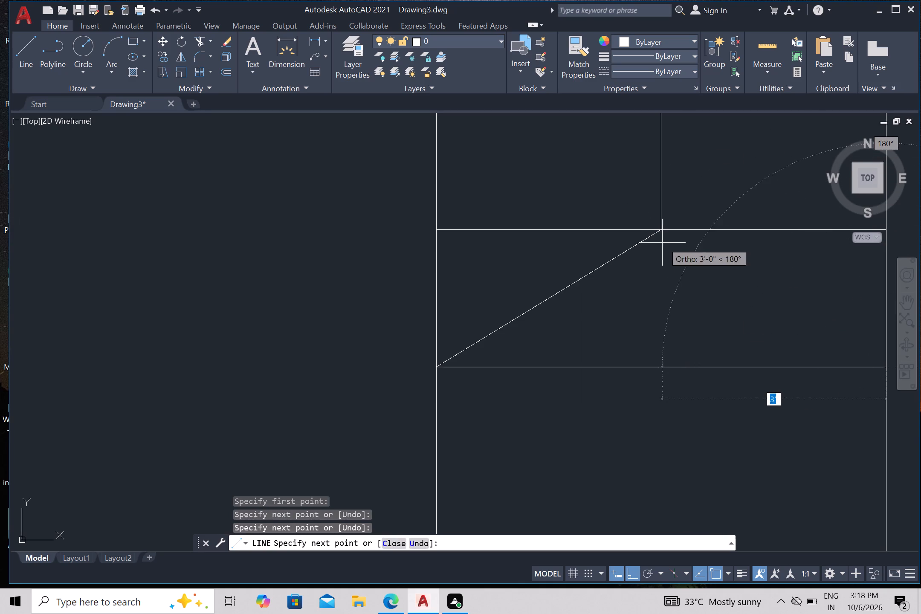
pyautogui.scroll(-2, 664, 246)
pyautogui.scroll(3, 660, 248)
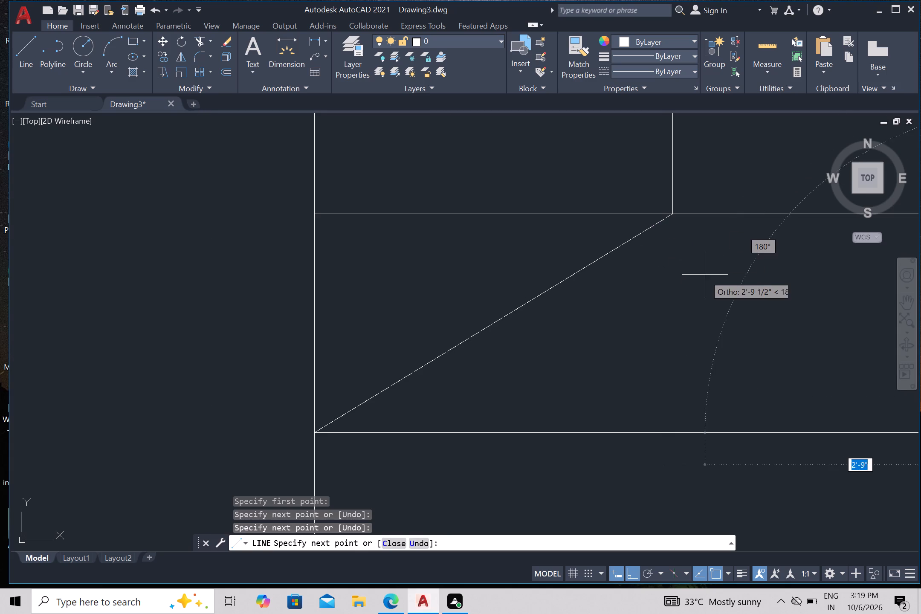
pyautogui.scroll(-2, 668, 264)
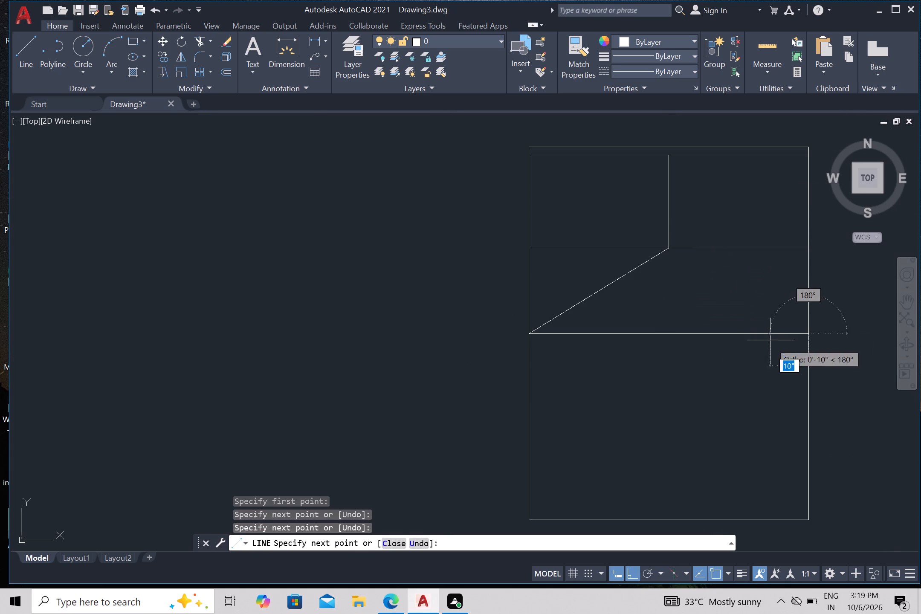
pyautogui.scroll(-1, 690, 292)
pyautogui.moveTo(690, 306); pyautogui.dragTo(689, 307, button='middle')
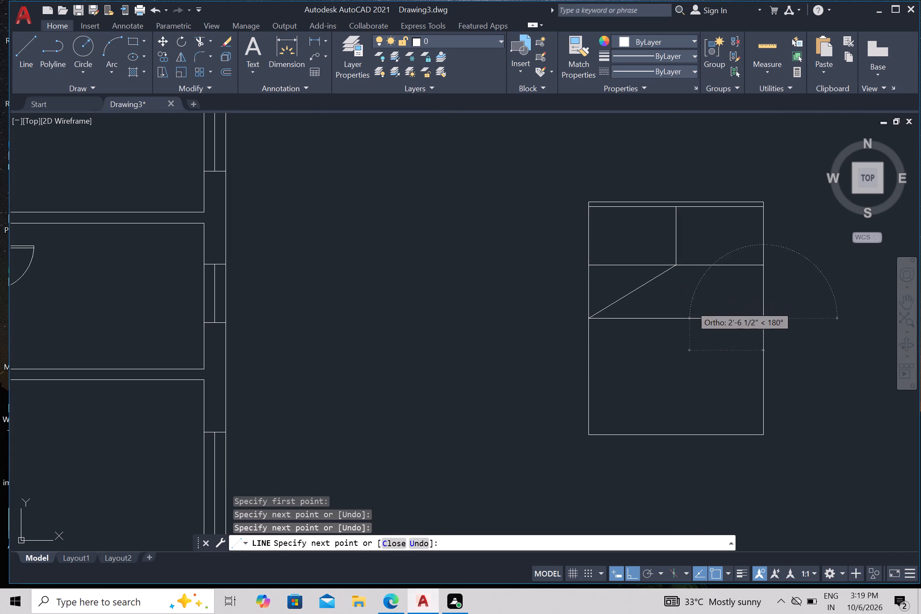
pyautogui.moveTo(689, 307); pyautogui.dragTo(583, 352, button='middle')
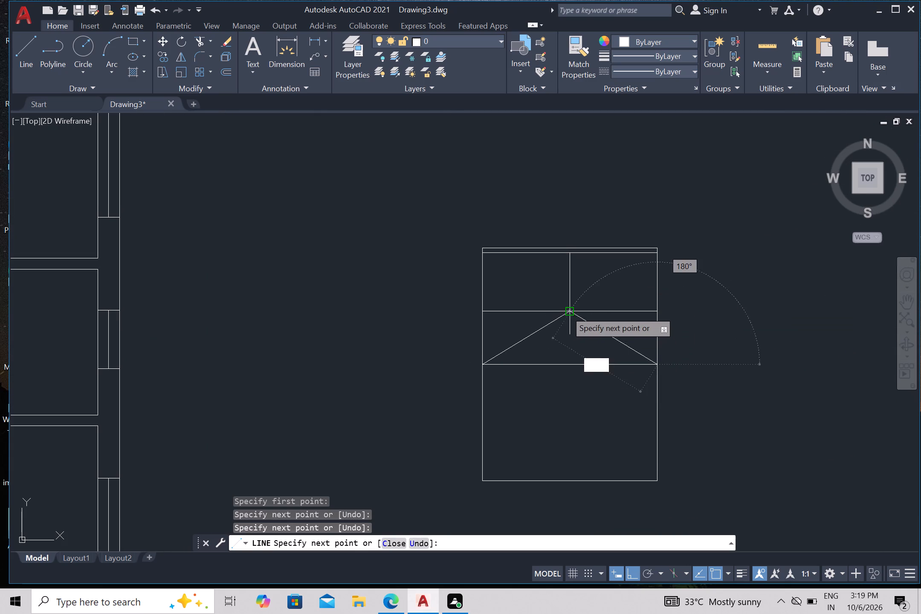
pyautogui.scroll(2, 565, 310)
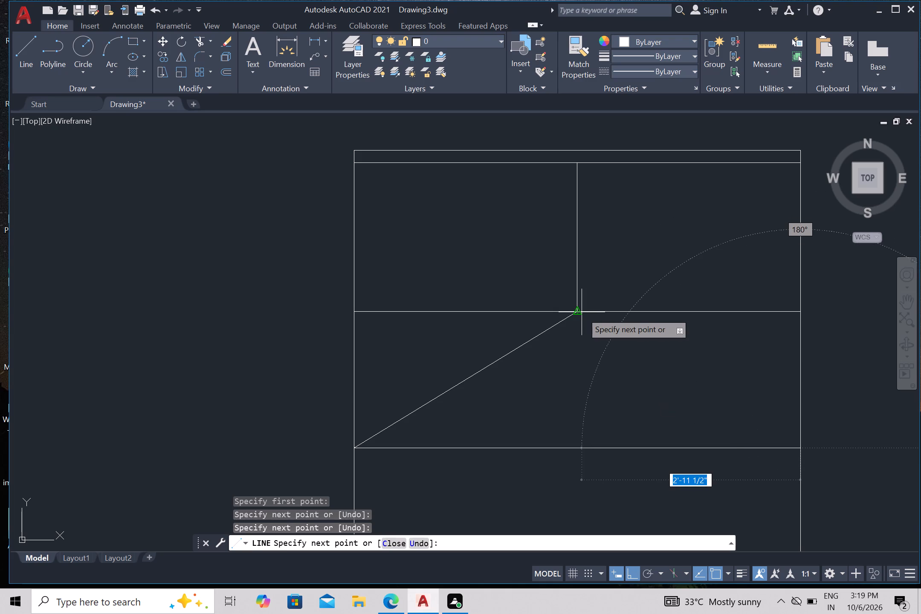
pyautogui.click(581, 312)
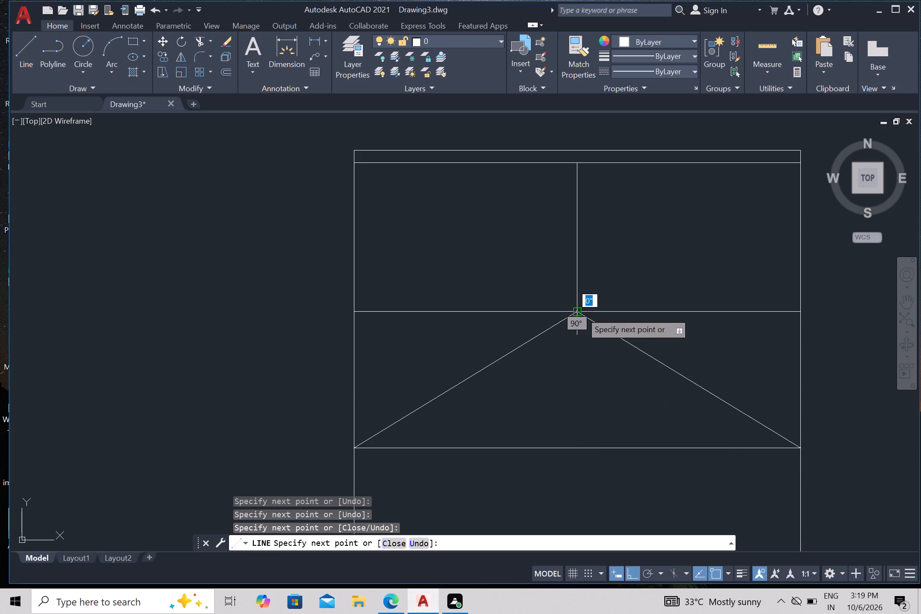
pyautogui.press('Escape')
# Delete the triangle's horizontal base line, leaving the two sloping fold lines.
pyautogui.scroll(-2, 580, 411)
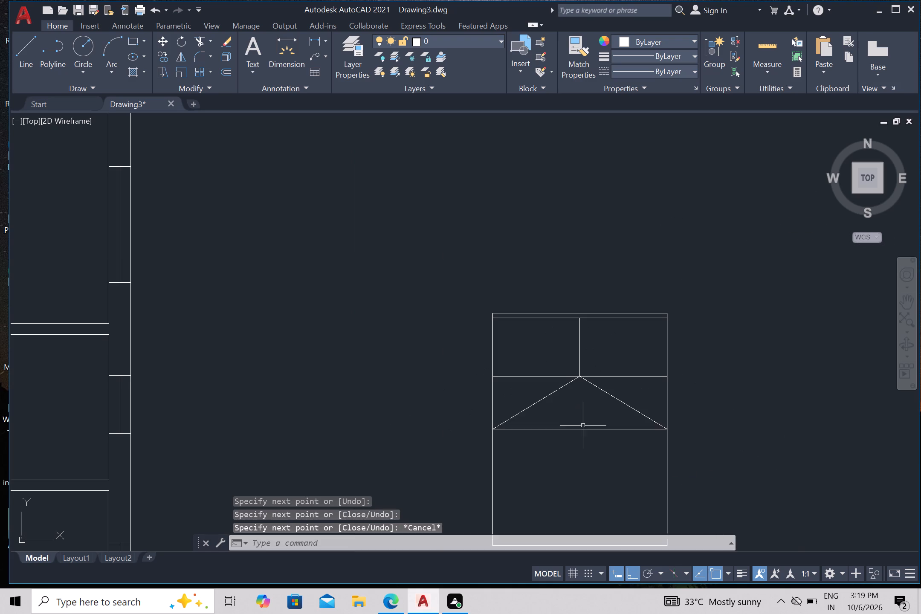
pyautogui.moveTo(577, 468); pyautogui.dragTo(543, 387, button='middle')
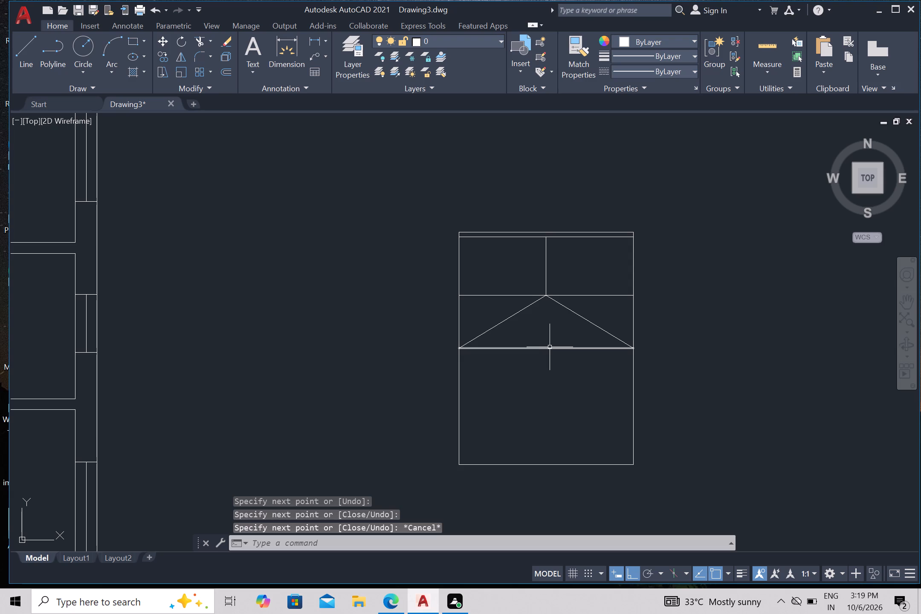
pyautogui.click(552, 347)
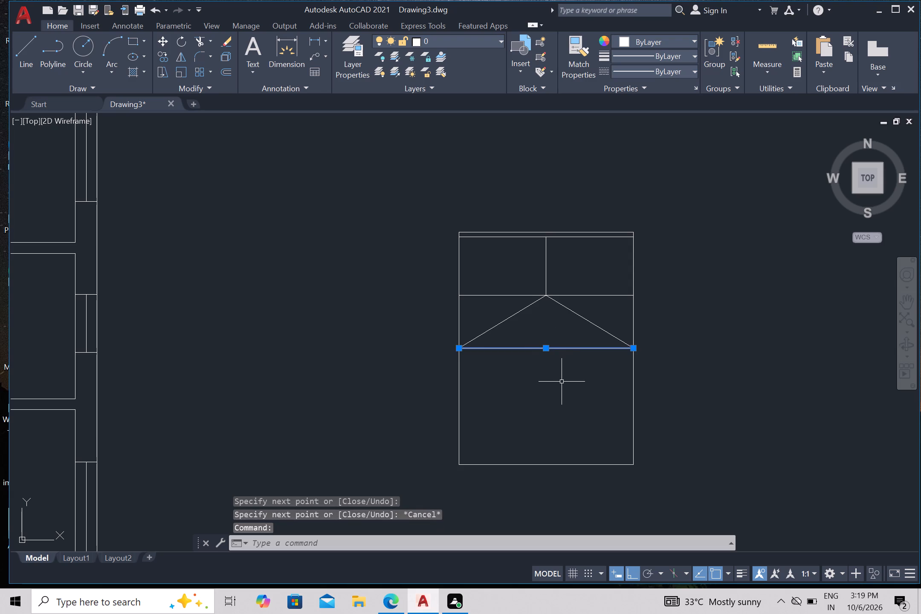
pyautogui.press('Delete')
# Draw a three-point arc from the left fold line's lower end, curling inside the bed and ending about 1'-8" directly below its second point.
pyautogui.scroll(-2, 516, 414)
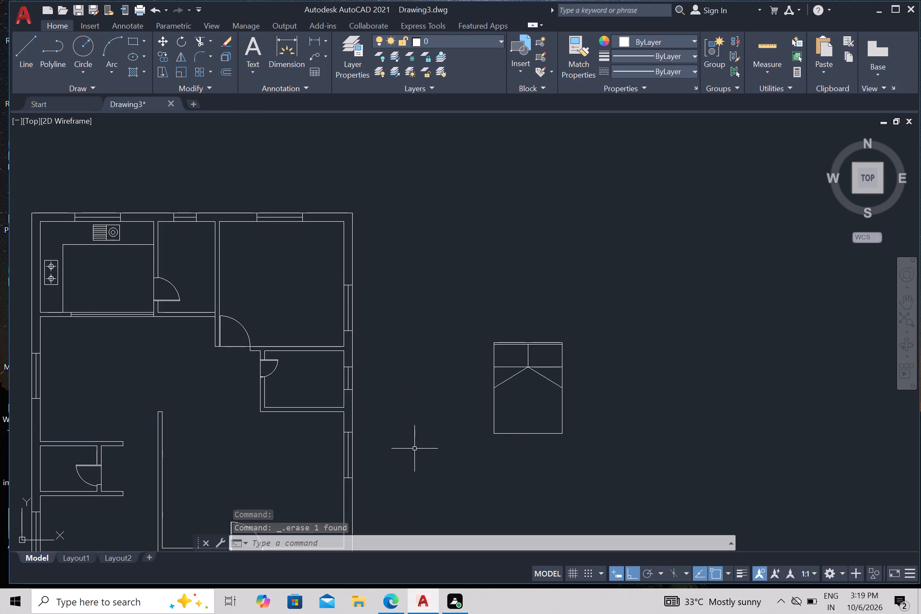
pyautogui.press('a')
pyautogui.press('r')
pyautogui.press('c')
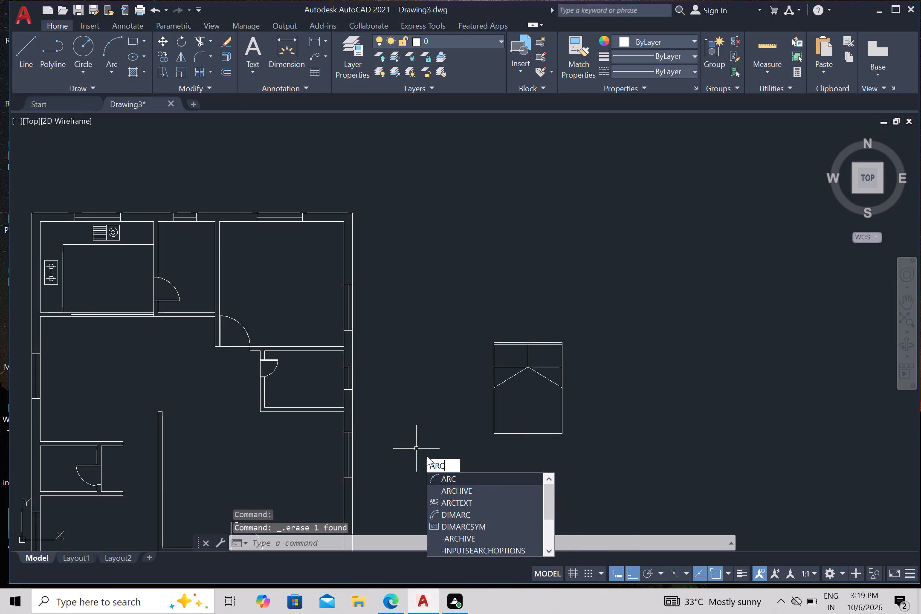
pyautogui.press('Return')
pyautogui.scroll(2, 496, 402)
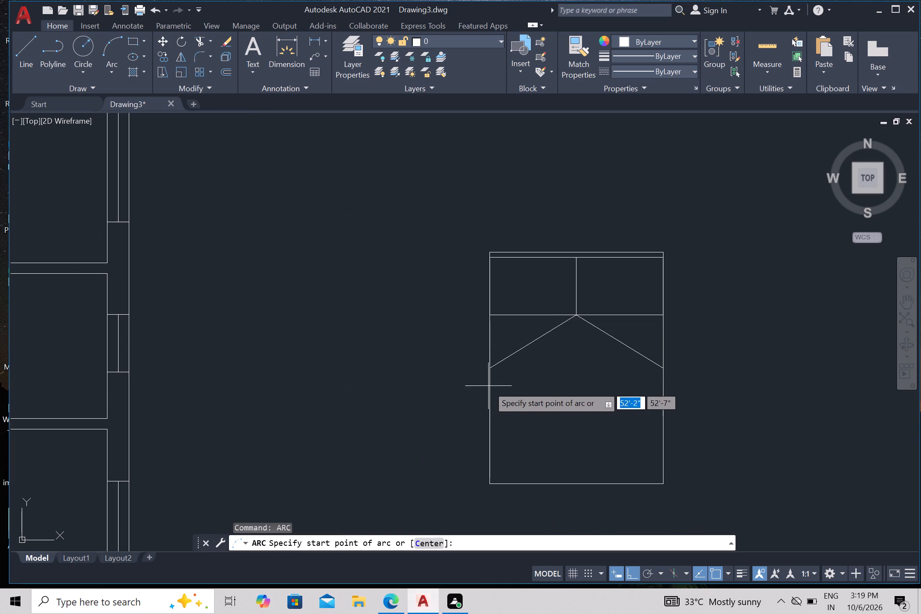
pyautogui.scroll(2, 484, 382)
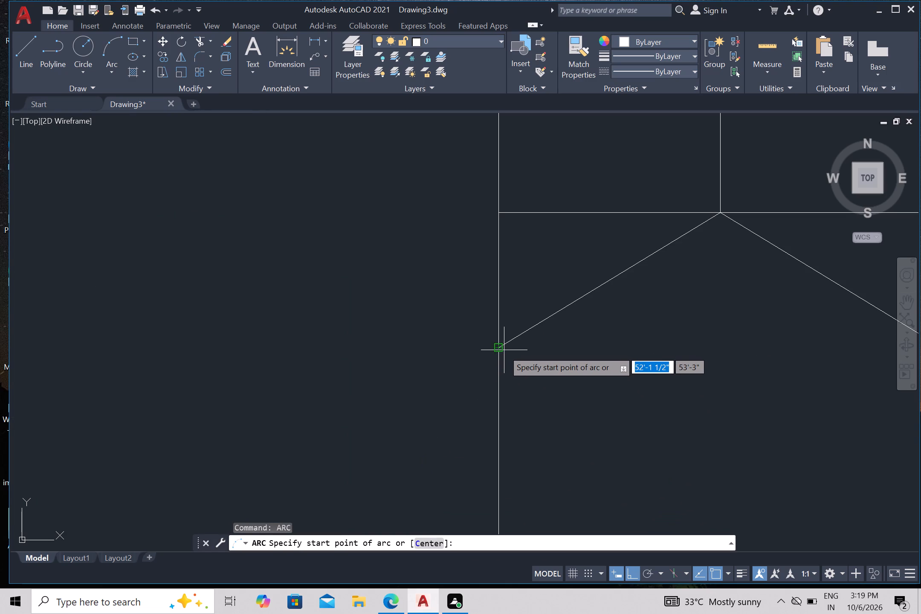
pyautogui.click(502, 349)
pyautogui.click(581, 388)
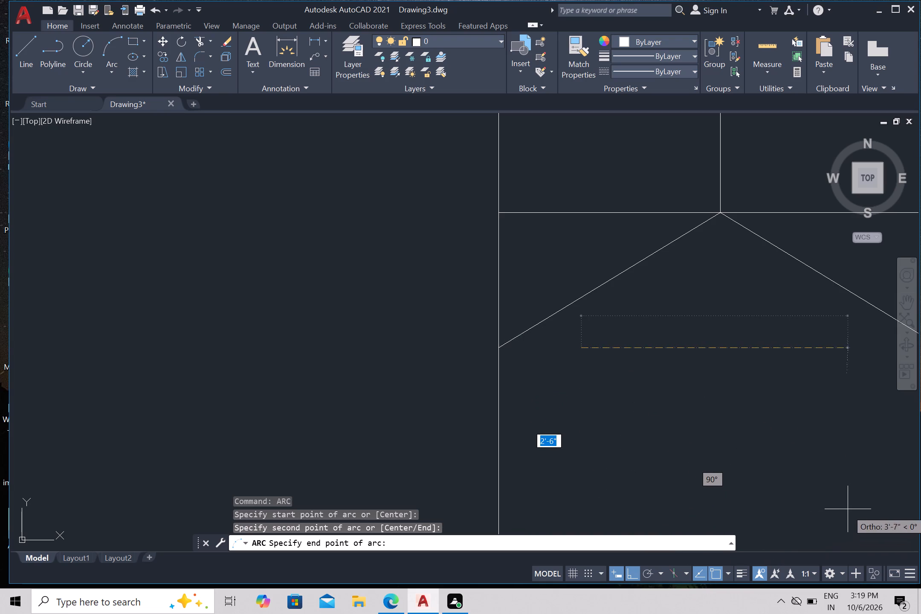
pyautogui.click(688, 472)
# Mirror the arc about the bed's vertical centreline through the fold lines' apex, keeping the original.
pyautogui.moveTo(686, 463); pyautogui.dragTo(480, 450, button='middle')
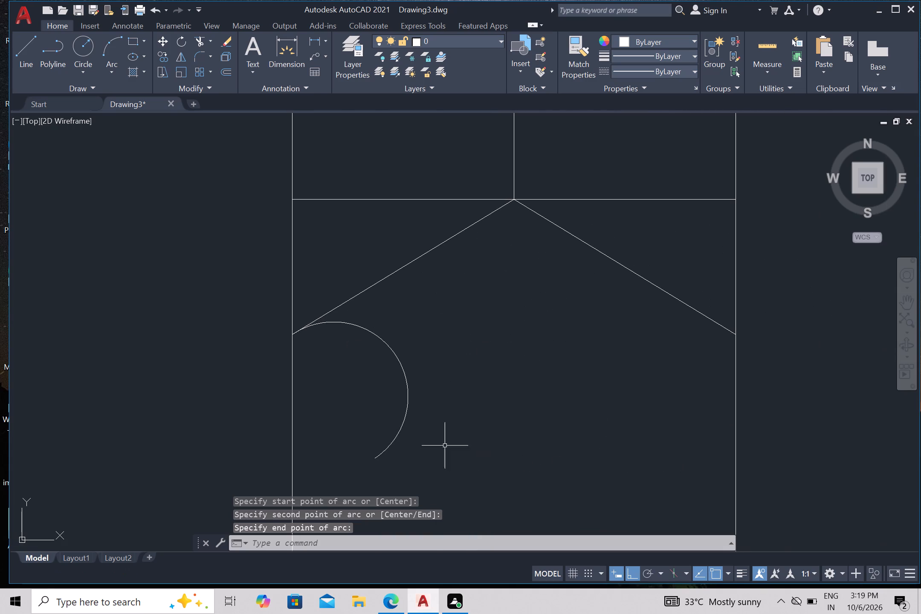
pyautogui.click(409, 390)
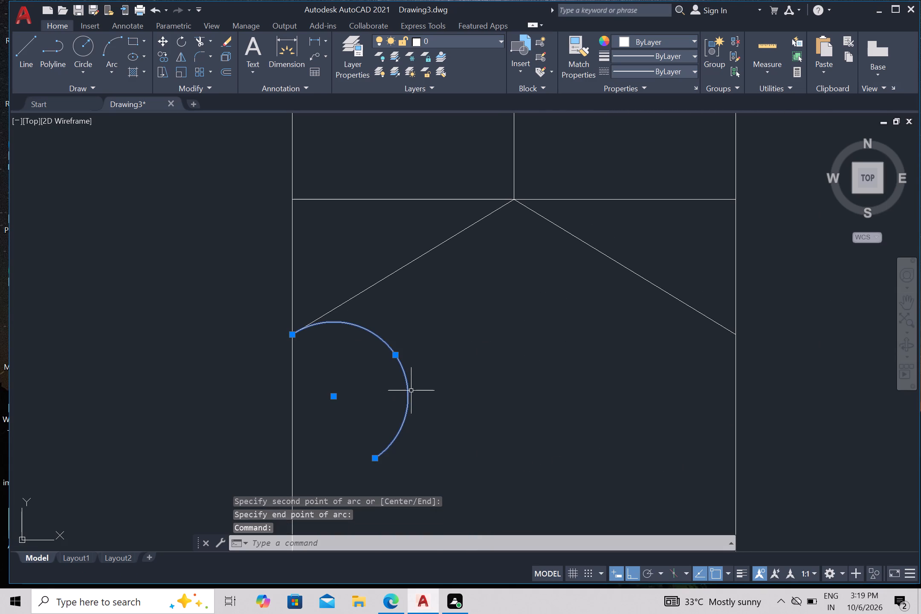
pyautogui.press('m')
pyautogui.press('i')
pyautogui.press('Return')
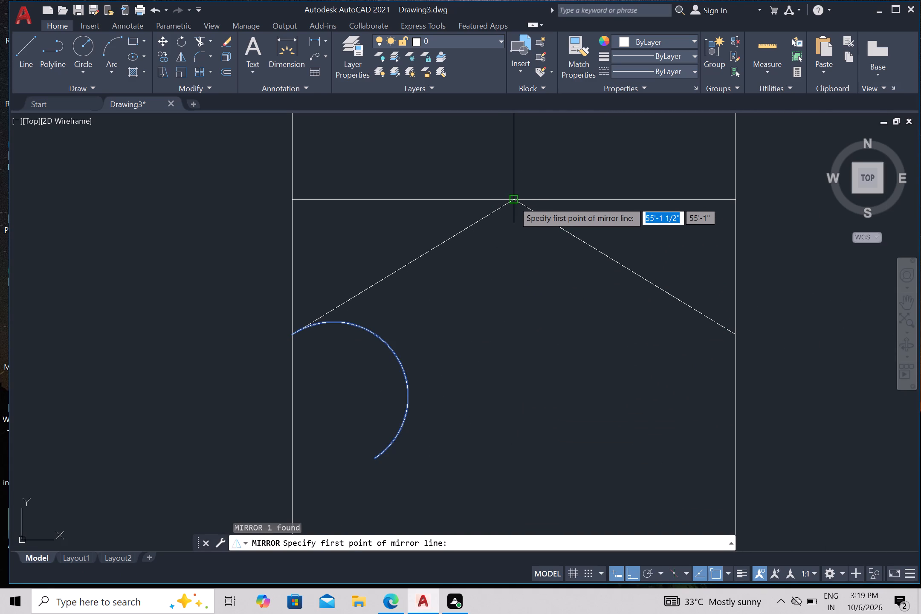
pyautogui.click(513, 201)
pyautogui.click(516, 308)
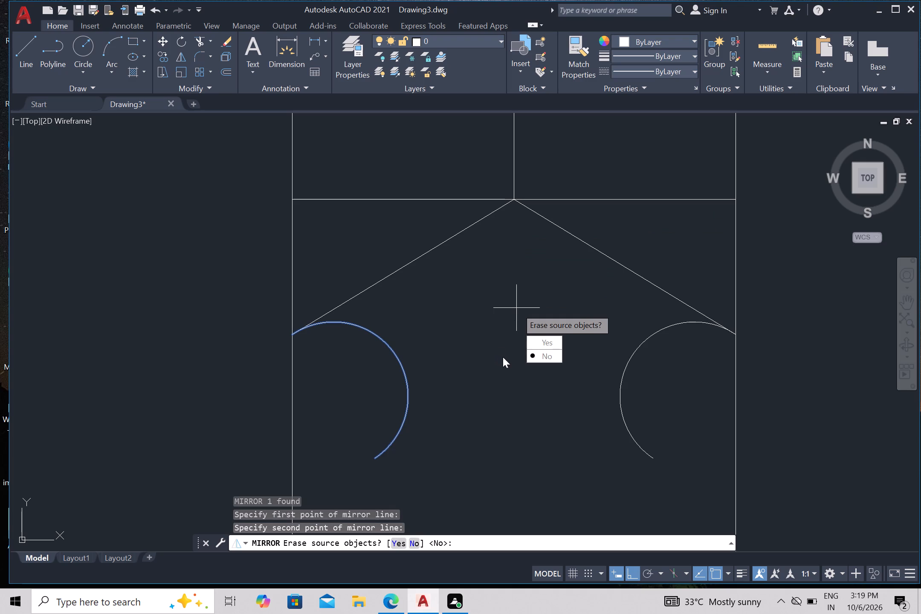
pyautogui.moveTo(528, 359); pyautogui.dragTo(516, 308)
# Draw a horizontal line crossing both arcs, with its ends inside them, as a cutting line.
pyautogui.press('l')
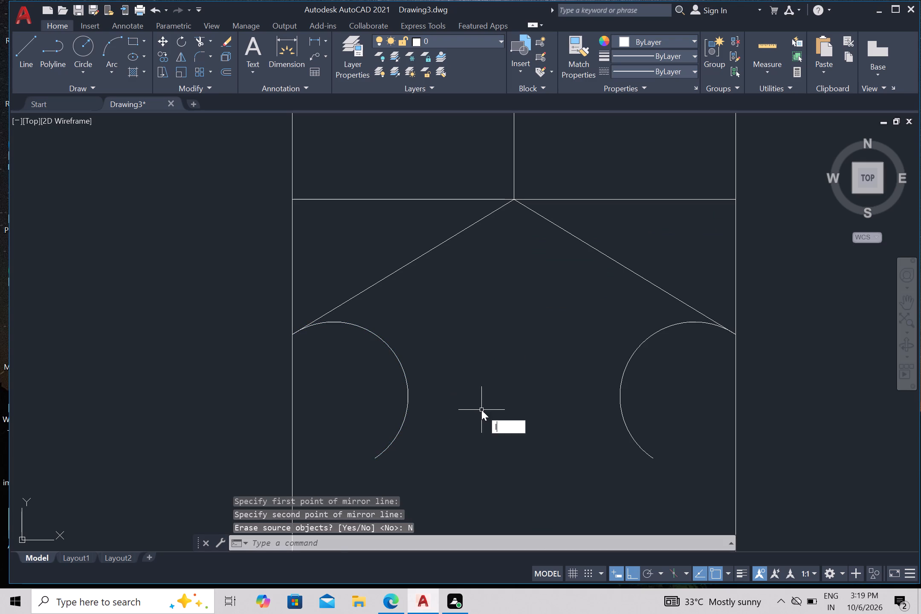
pyautogui.press('Return')
pyautogui.click(346, 384)
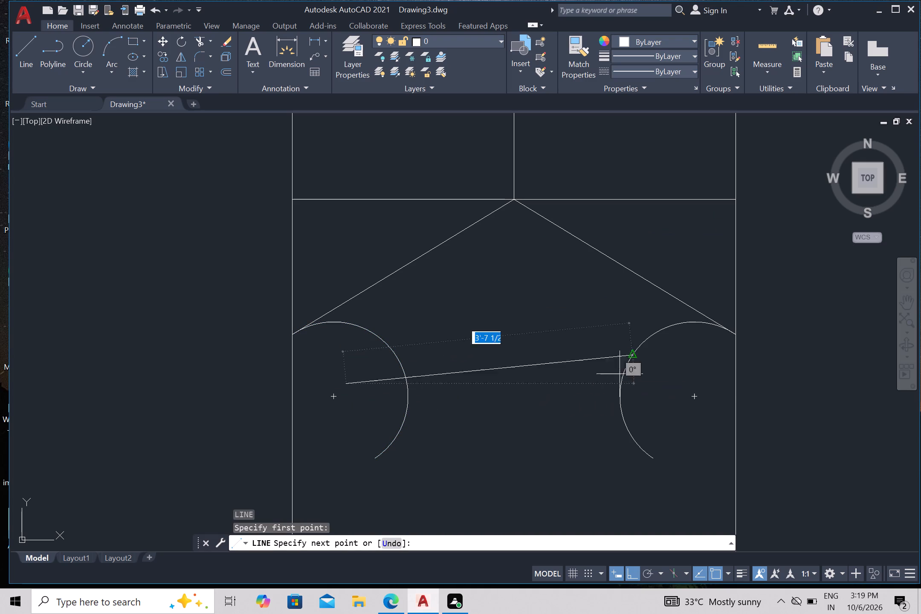
pyautogui.click(681, 373)
pyautogui.press('Escape')
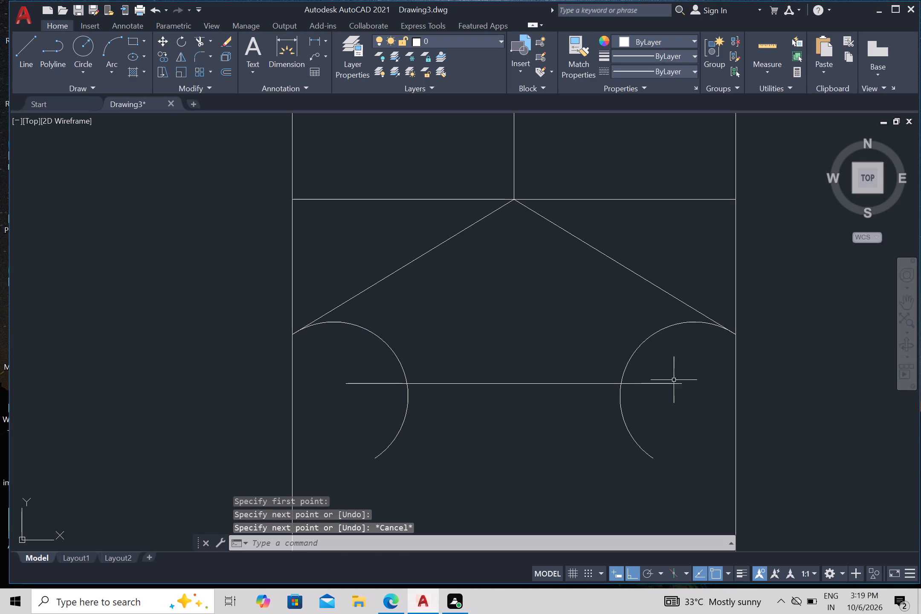
# Trim away the portions of both arcs below the horizontal cutting line.
pyautogui.press('t')
pyautogui.press('r')
pyautogui.press('Return')
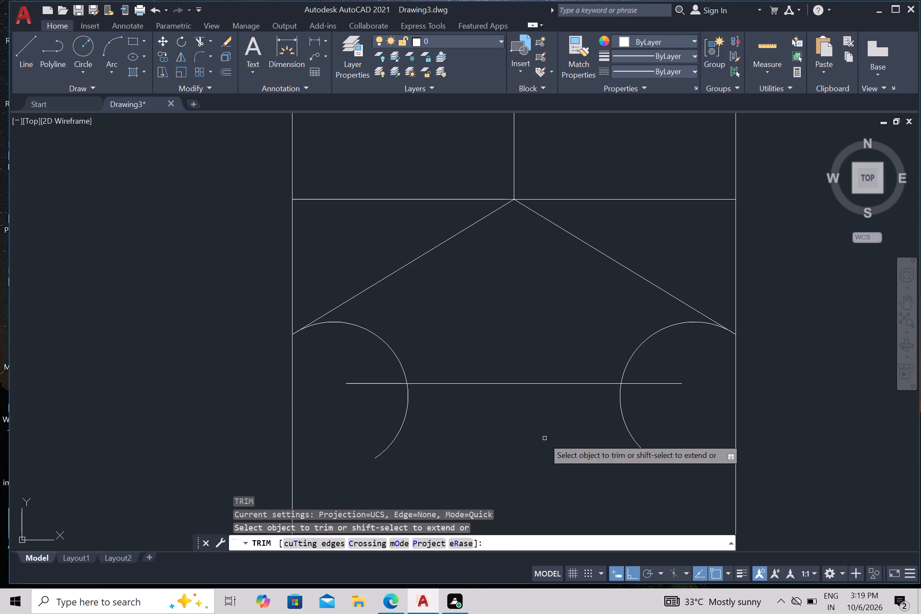
pyautogui.click(379, 424)
pyautogui.moveTo(704, 416); pyautogui.dragTo(696, 417)
# Remove the horizontal cutting line with Trim: its right stub, the middle segment and the left stub, leaving only the arcs.
pyautogui.click(647, 407)
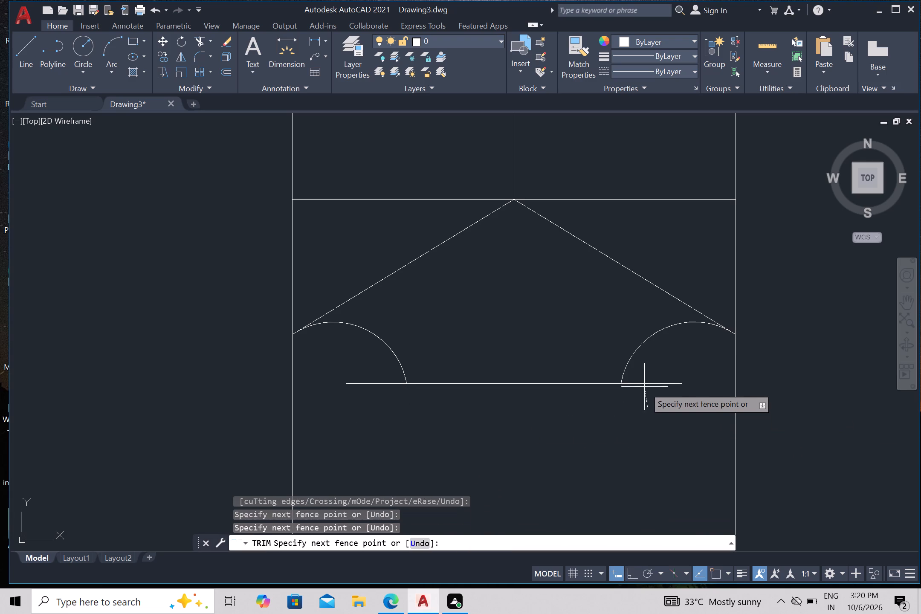
pyautogui.moveTo(652, 374); pyautogui.dragTo(633, 388)
pyautogui.click(362, 411)
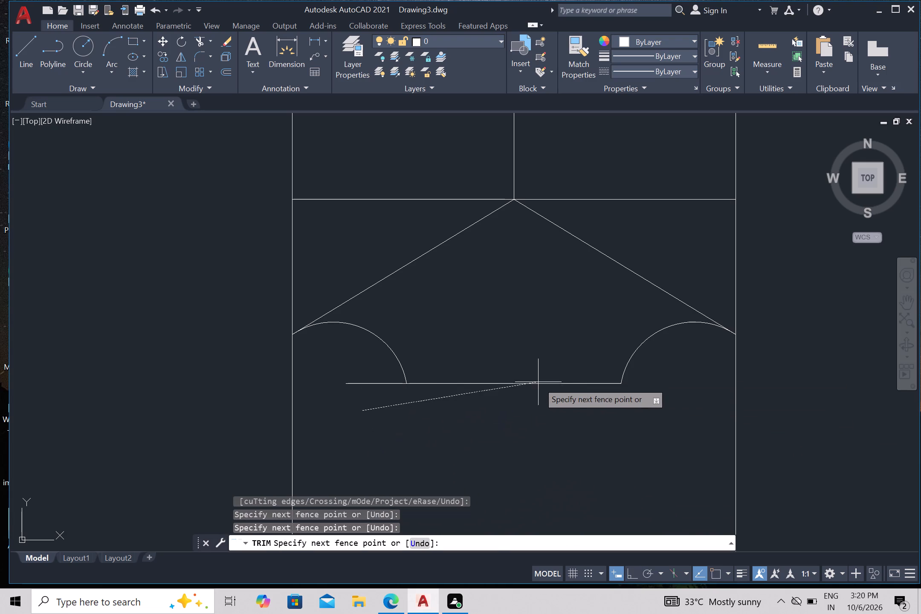
pyautogui.moveTo(539, 382); pyautogui.dragTo(519, 396)
pyautogui.moveTo(357, 375); pyautogui.dragTo(363, 382)
pyautogui.click(374, 408)
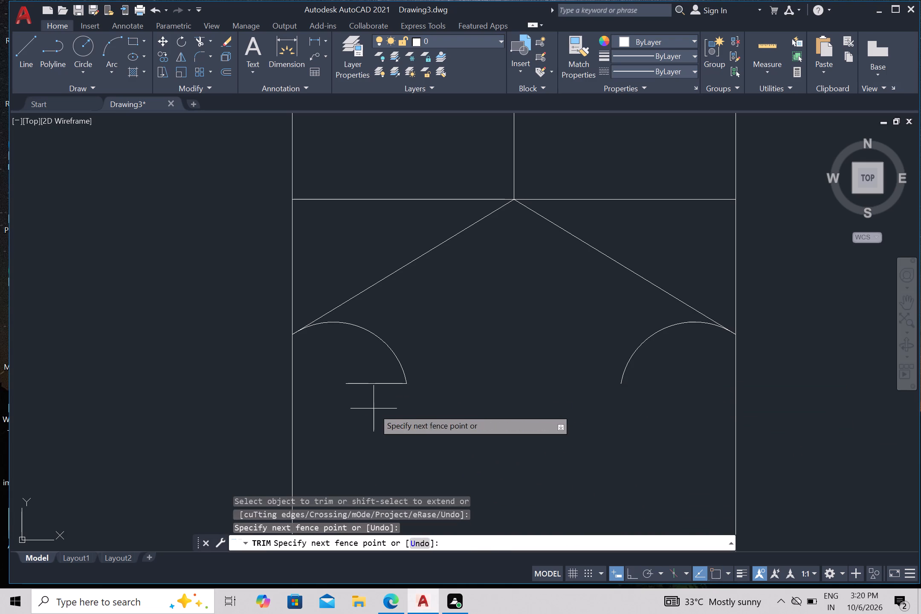
pyautogui.click(371, 373)
pyautogui.scroll(-3, 405, 411)
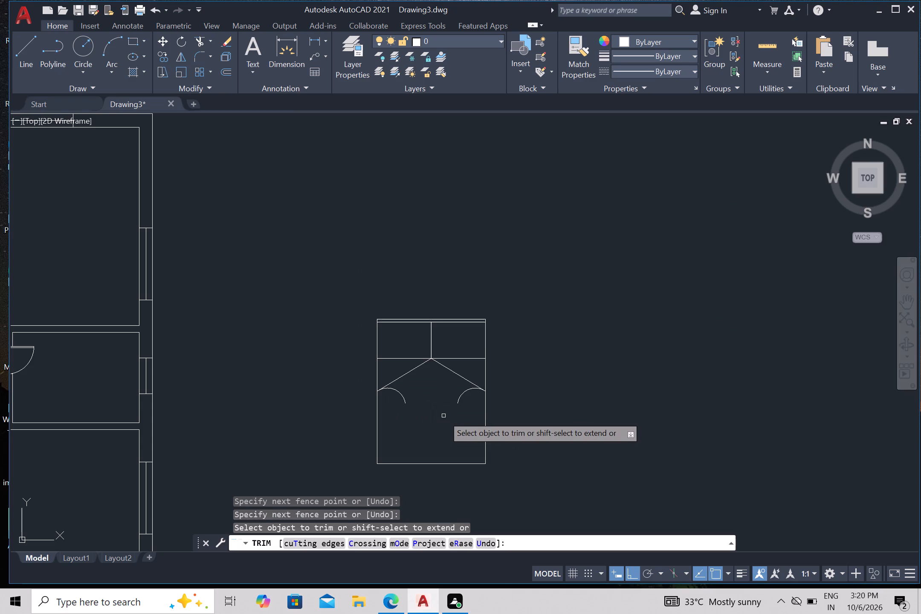
pyautogui.press('Escape')
# Draw two connected lines from the left arc's lower end to the fold apex and on to the right arc's lower end.
pyautogui.press('l')
pyautogui.press('Return')
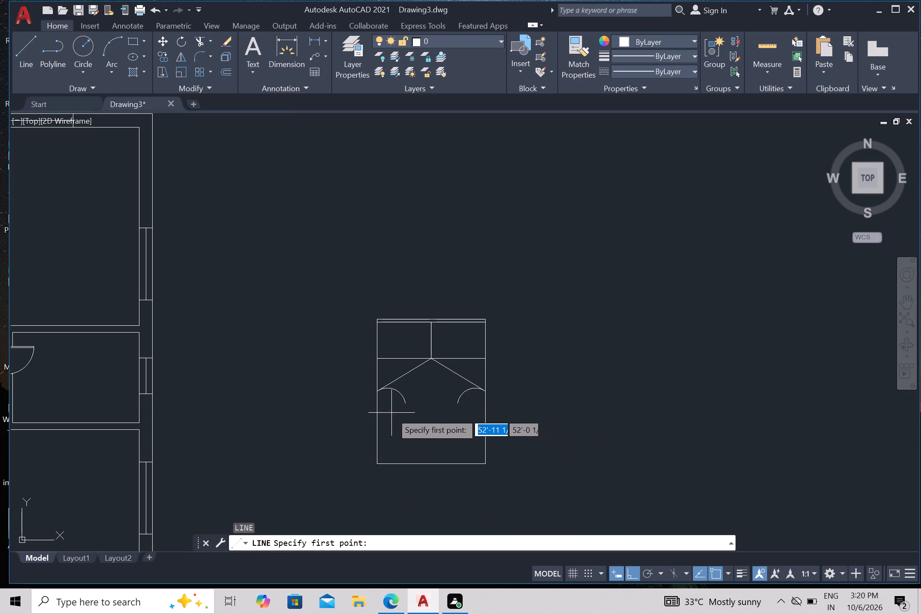
pyautogui.click(406, 404)
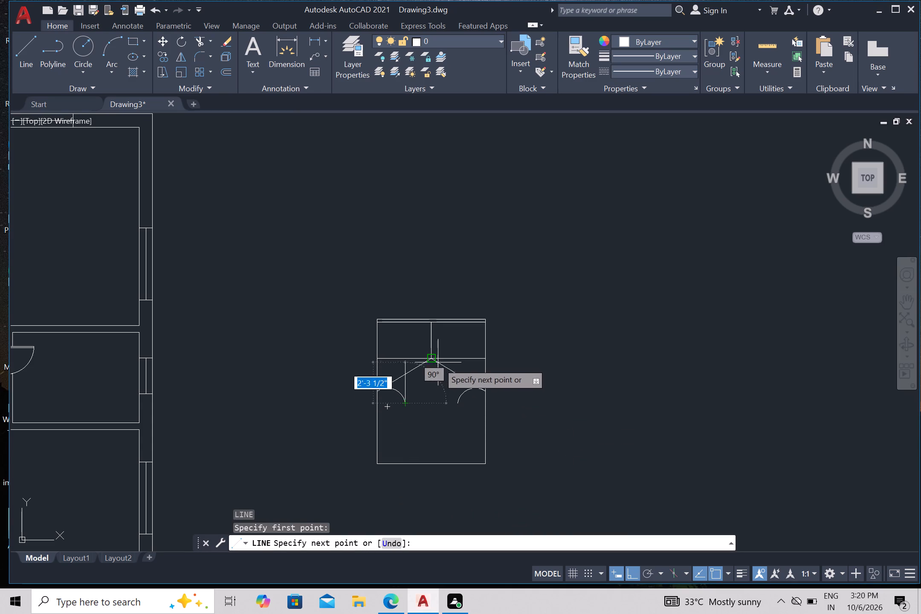
pyautogui.scroll(3, 431, 364)
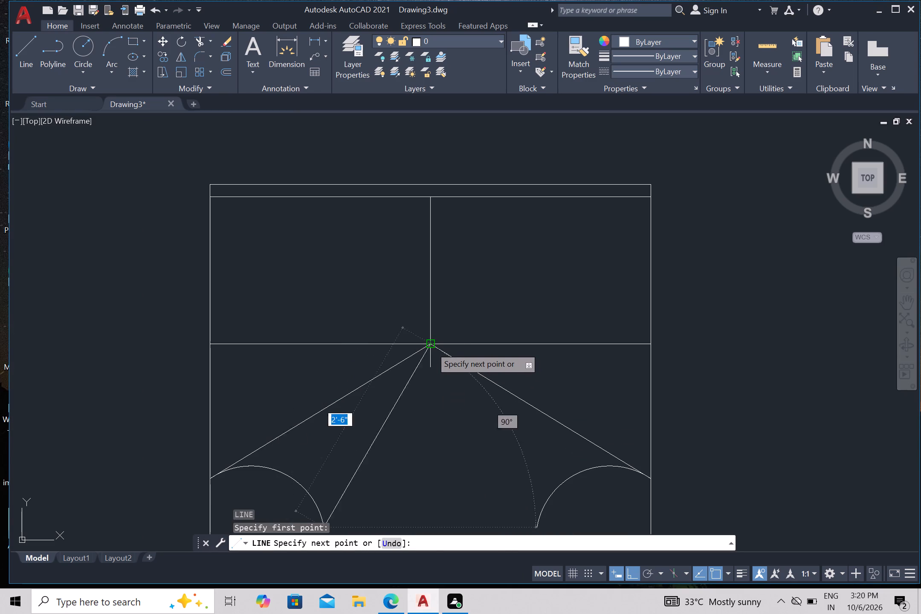
pyautogui.scroll(2, 430, 345)
pyautogui.scroll(-3, 422, 378)
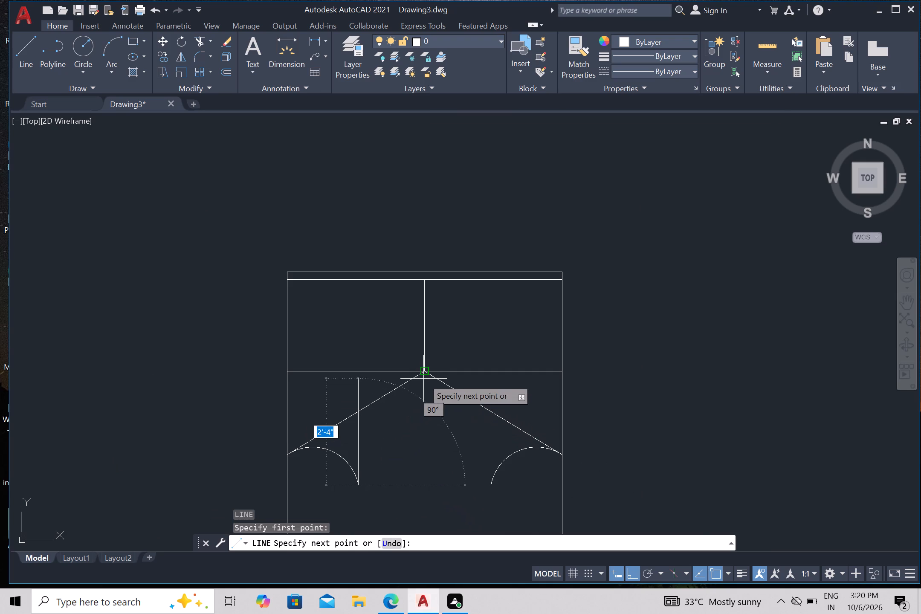
pyautogui.scroll(5, 423, 379)
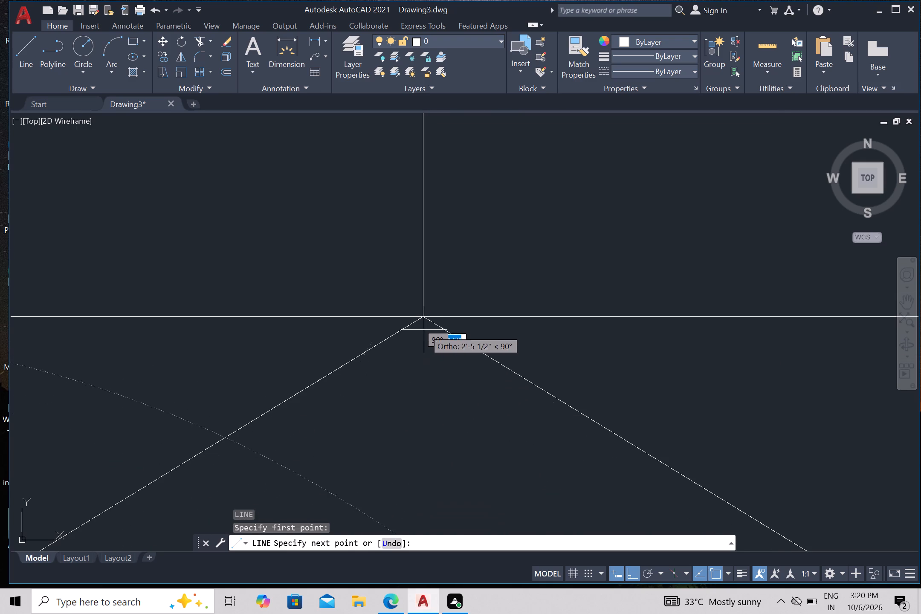
pyautogui.click(423, 318)
pyautogui.scroll(-3, 425, 329)
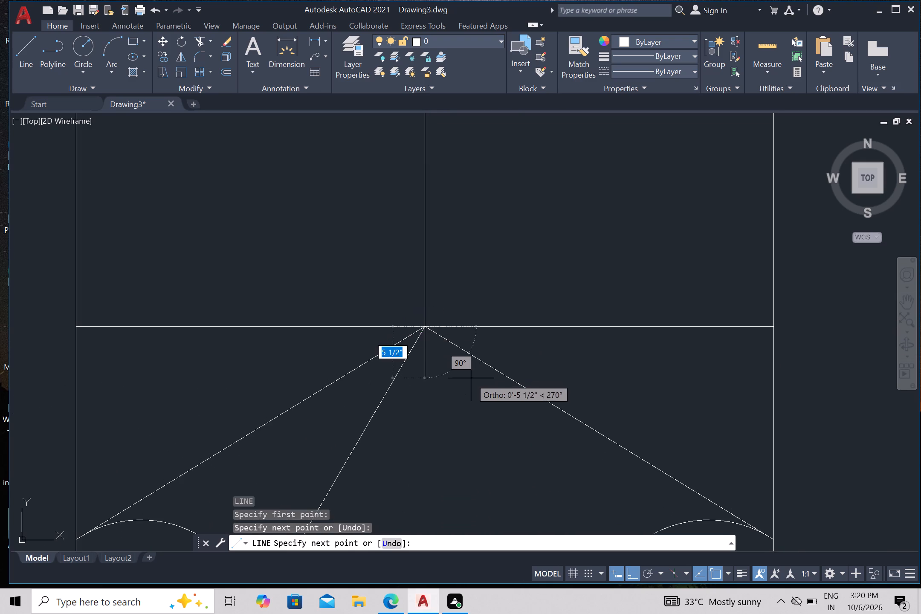
pyautogui.scroll(-3, 471, 382)
pyautogui.scroll(2, 496, 447)
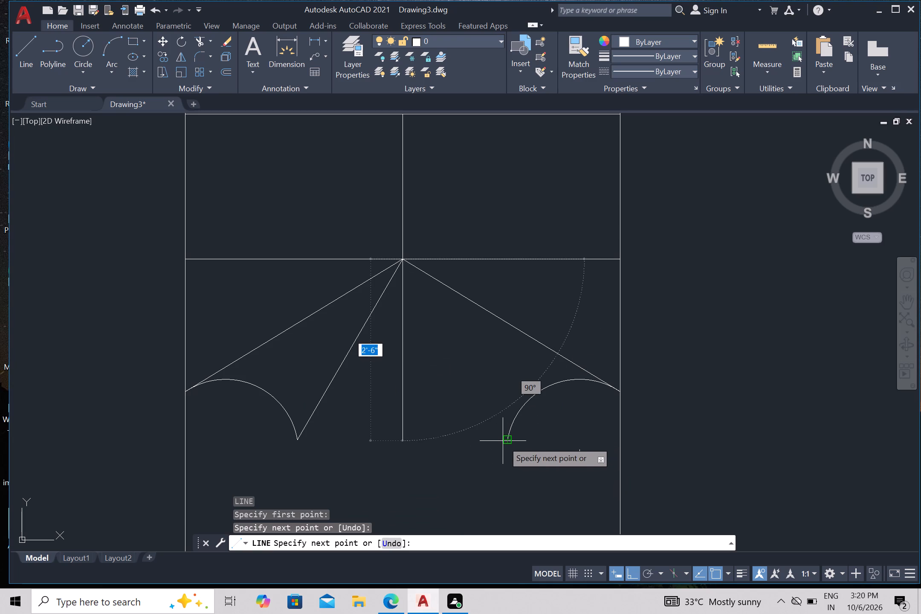
pyautogui.click(507, 439)
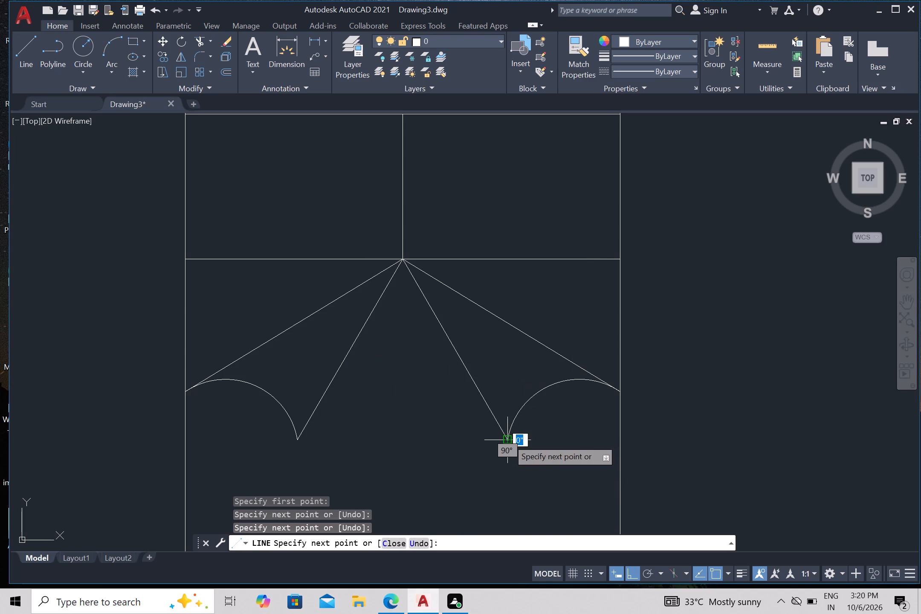
pyautogui.scroll(-4, 513, 458)
pyautogui.press('Escape')
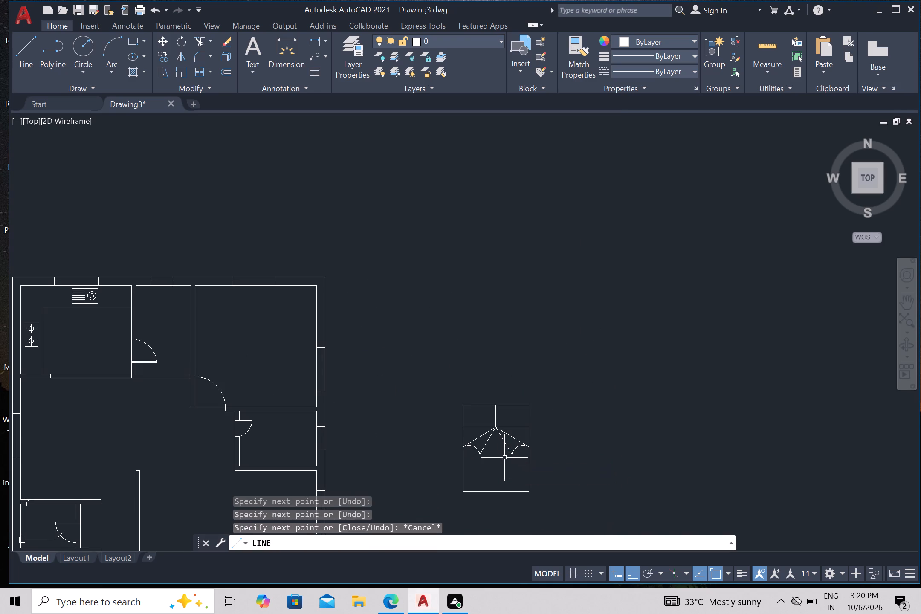
# Scale the whole bed symbol down by eye about its bottom-right corner to roughly four-fifths of its size.
pyautogui.moveTo(502, 464); pyautogui.dragTo(580, 212, button='middle')
pyautogui.scroll(-1, 543, 275)
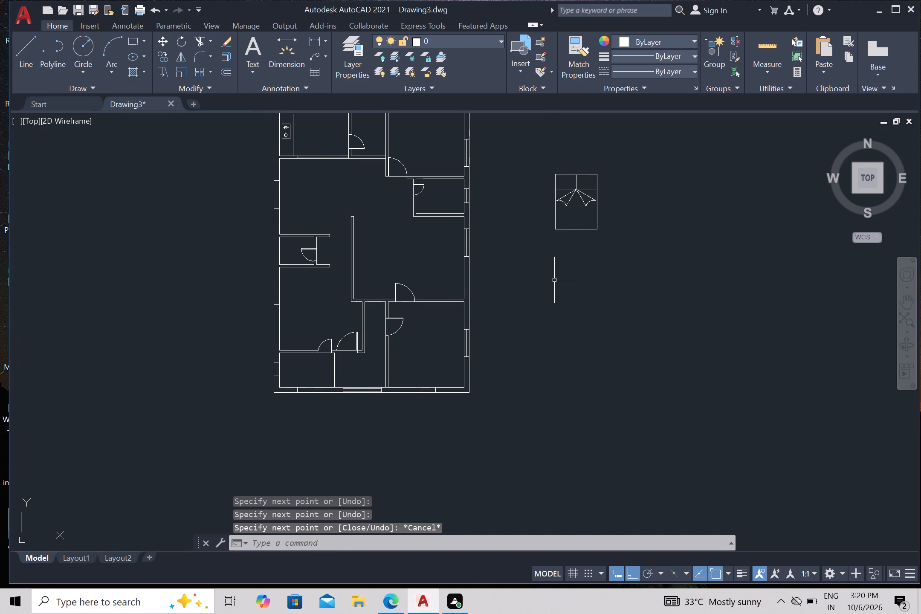
pyautogui.scroll(-1, 554, 281)
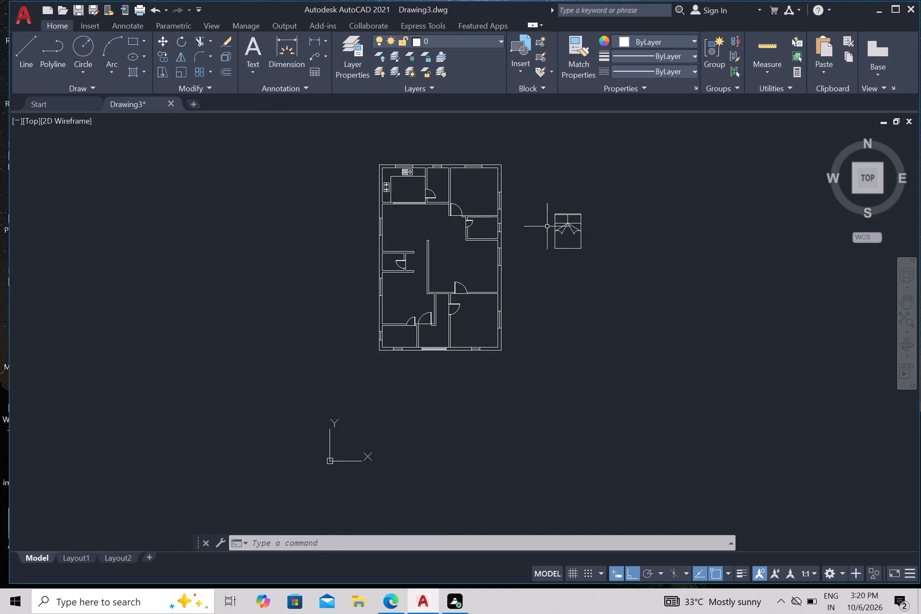
pyautogui.click(538, 193)
pyautogui.click(623, 271)
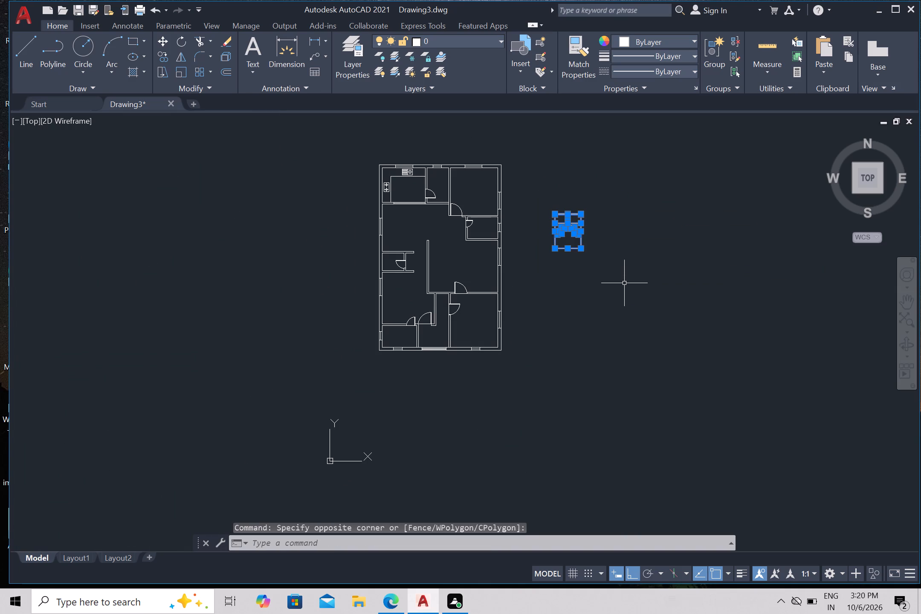
pyautogui.press('s')
pyautogui.press('c')
pyautogui.press('Return')
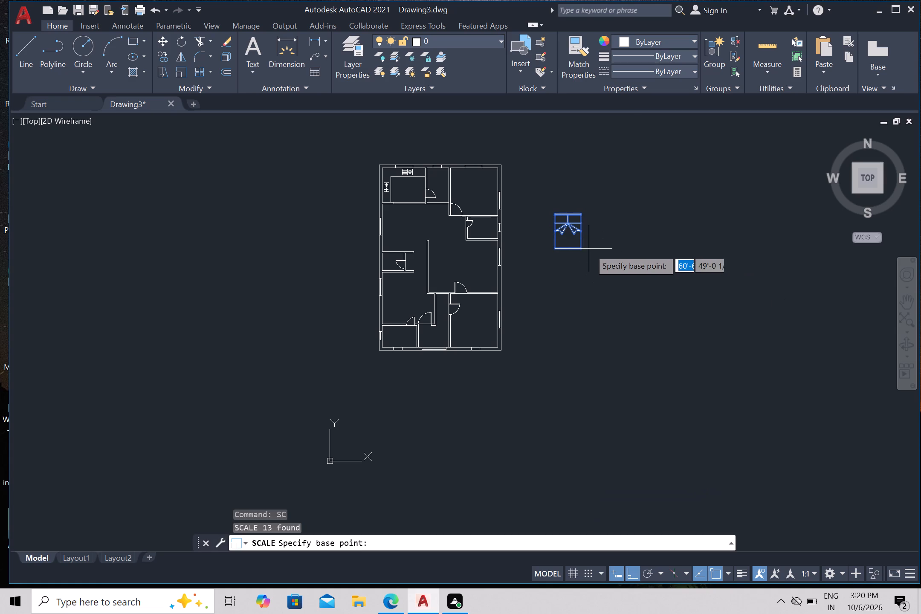
pyautogui.click(584, 248)
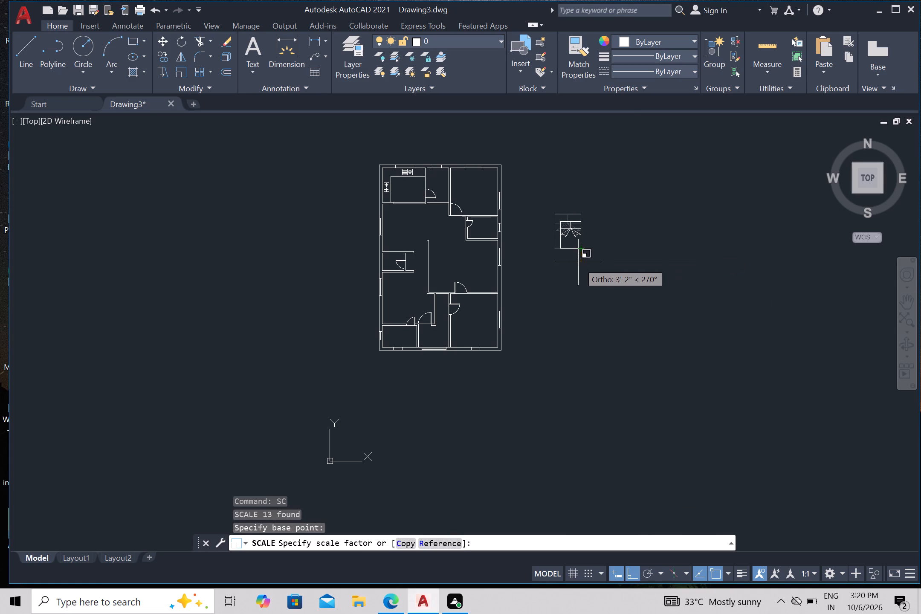
pyautogui.click(578, 262)
# With Ortho off, copy the bed by its bottom-edge midpoint into the upper-right, lower-right and left bedrooms of the plan.
pyautogui.moveTo(561, 286); pyautogui.dragTo(567, 323, button='middle')
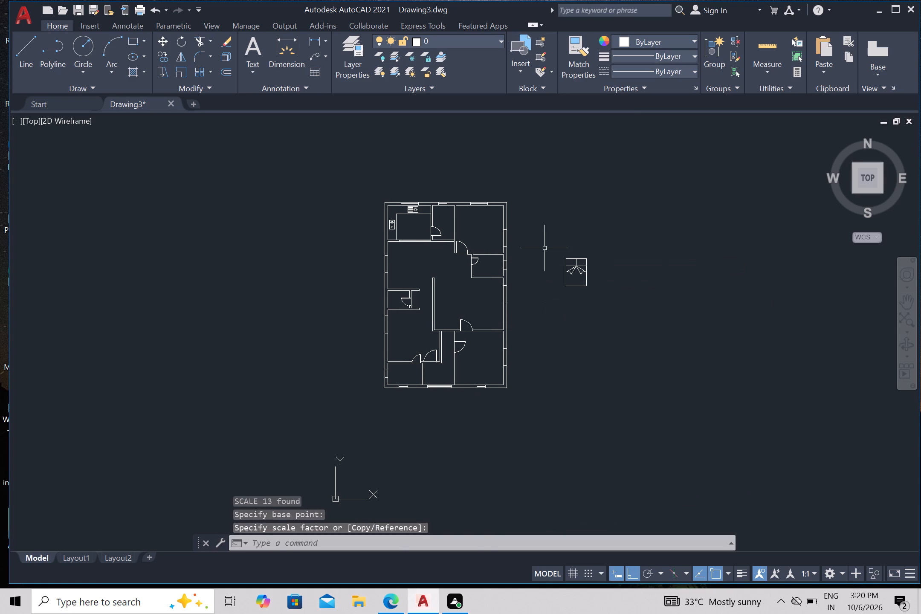
pyautogui.click(544, 242)
pyautogui.click(613, 319)
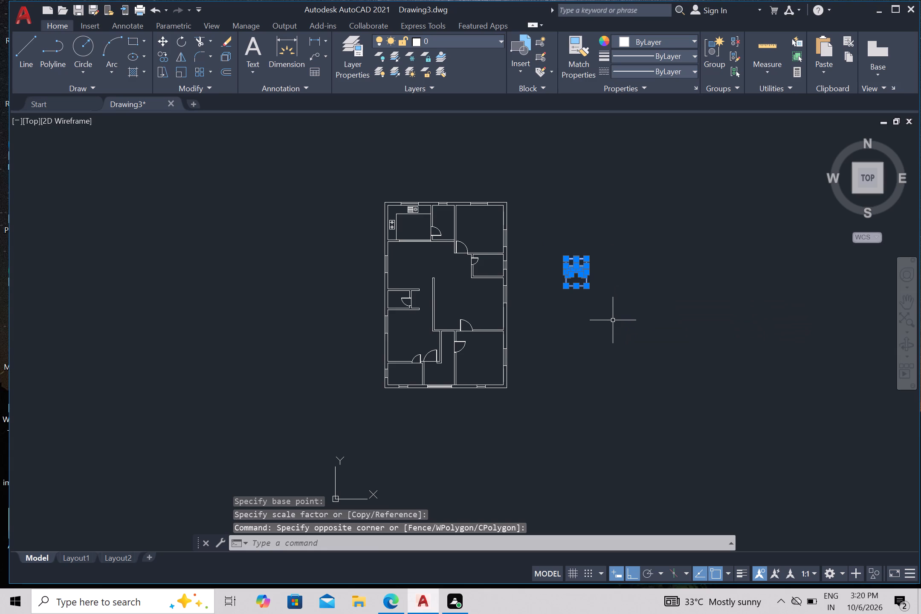
pyautogui.press('c')
pyautogui.press('o')
pyautogui.press('Return')
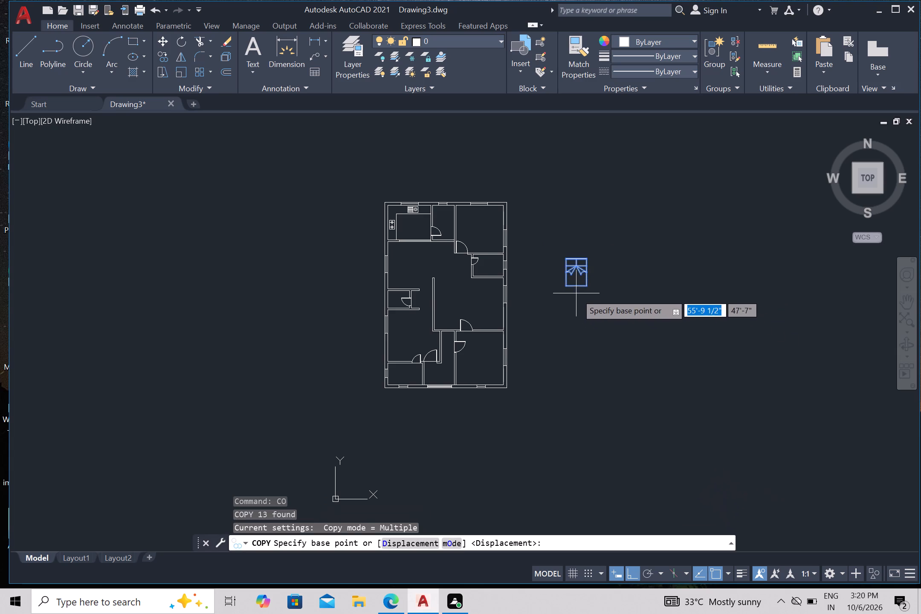
pyautogui.moveTo(577, 289); pyautogui.dragTo(578, 293)
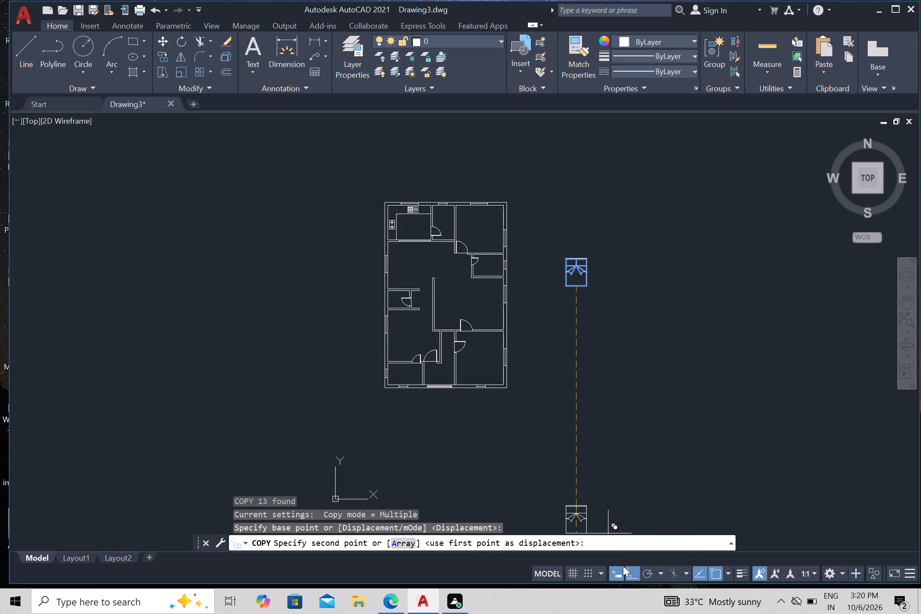
pyautogui.moveTo(633, 575); pyautogui.dragTo(626, 570)
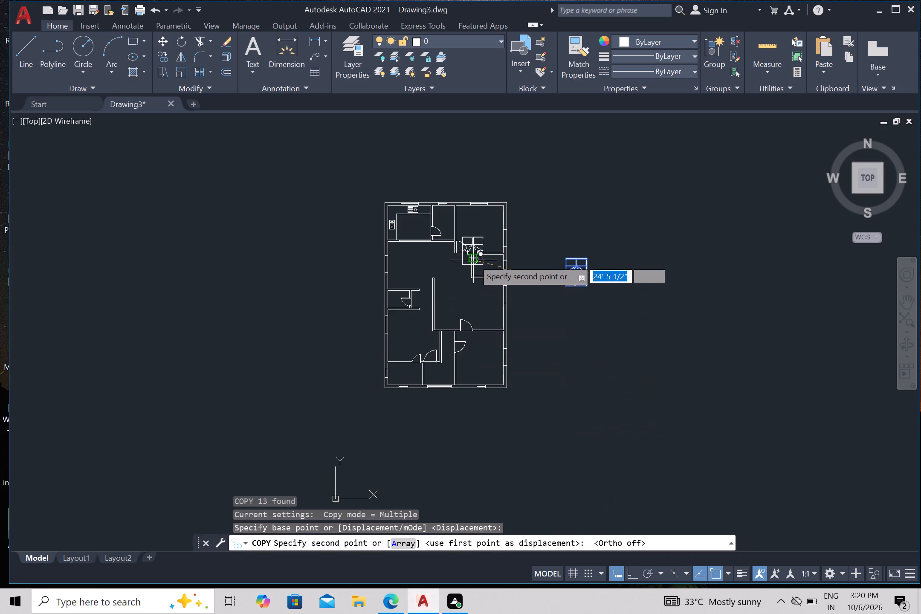
pyautogui.scroll(2, 477, 241)
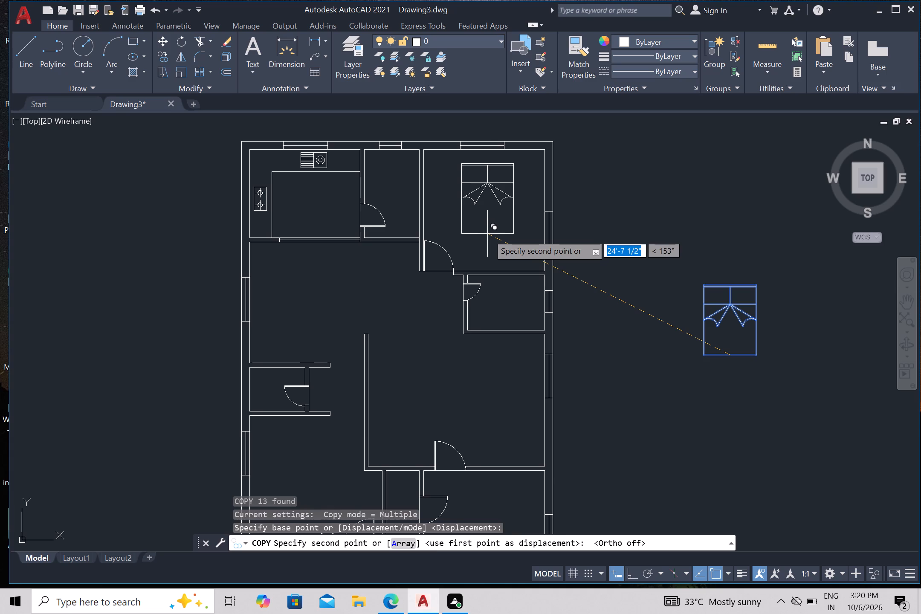
pyautogui.click(488, 233)
pyautogui.scroll(-1, 473, 369)
pyautogui.moveTo(473, 387); pyautogui.dragTo(496, 253, button='middle')
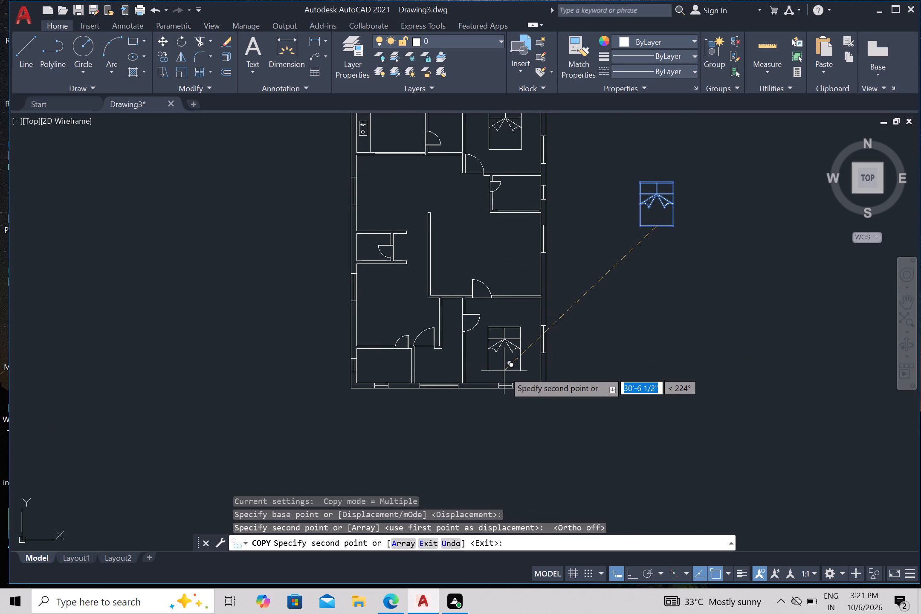
pyautogui.click(511, 370)
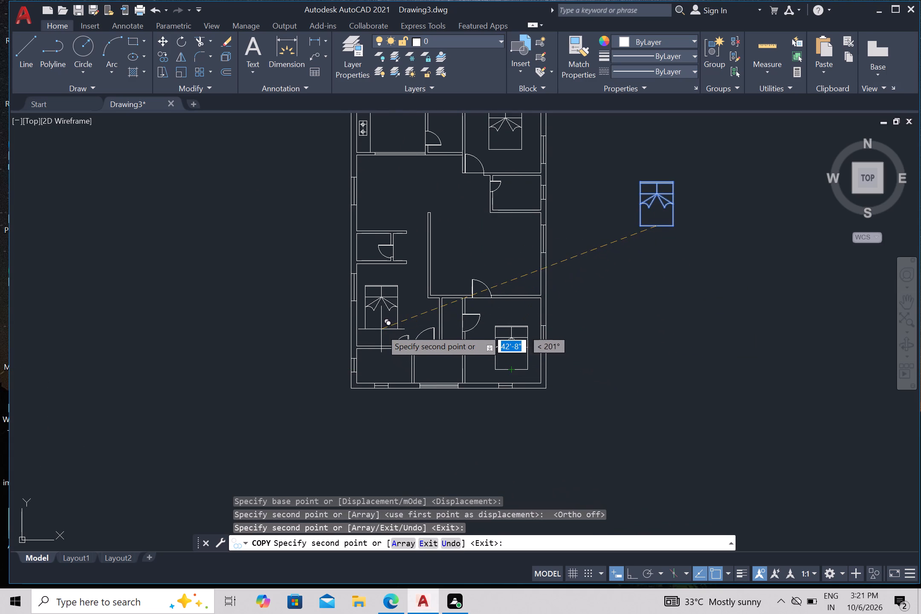
pyautogui.click(383, 314)
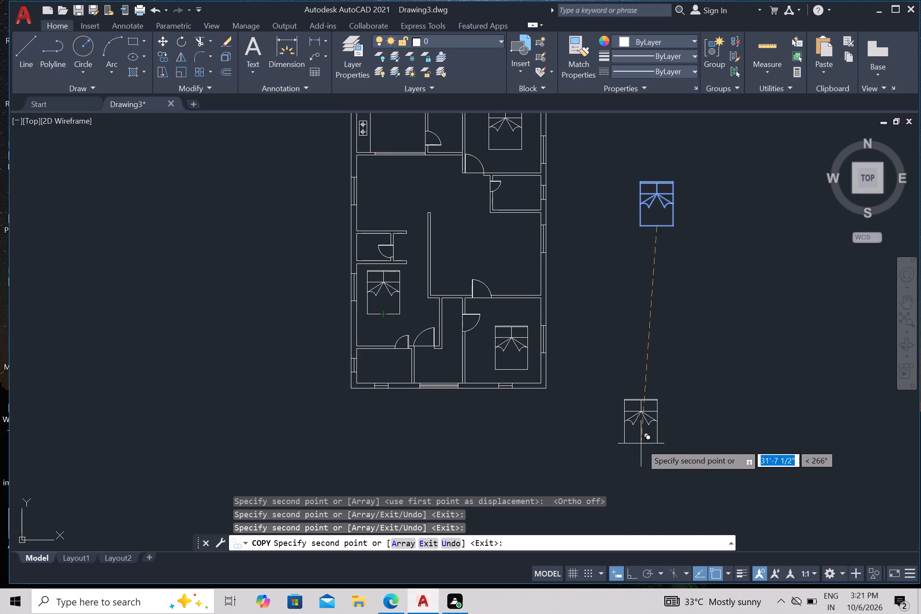
pyautogui.press('Escape')
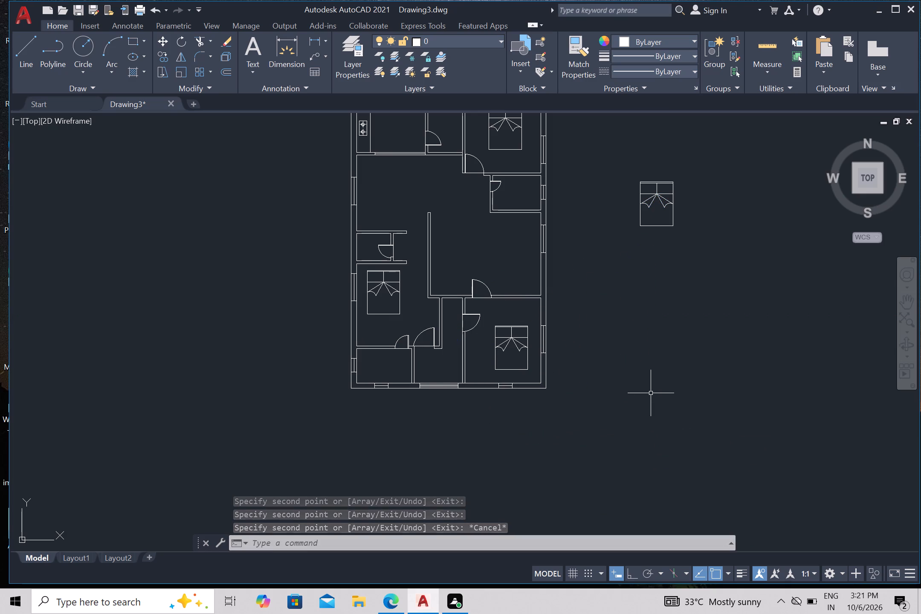
# Delete the original bed symbol standing outside the floor plan.
pyautogui.click(620, 171)
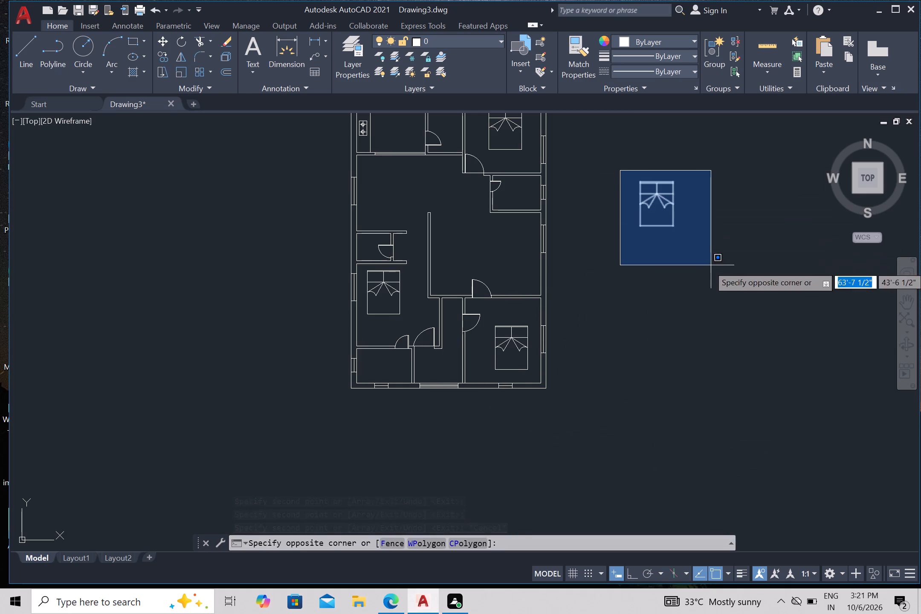
pyautogui.click(711, 265)
pyautogui.press('Delete')
# Create a multiline text box in the empty area right of the floor plan and enter BED ROOM as its first line.
pyautogui.scroll(-1, 688, 303)
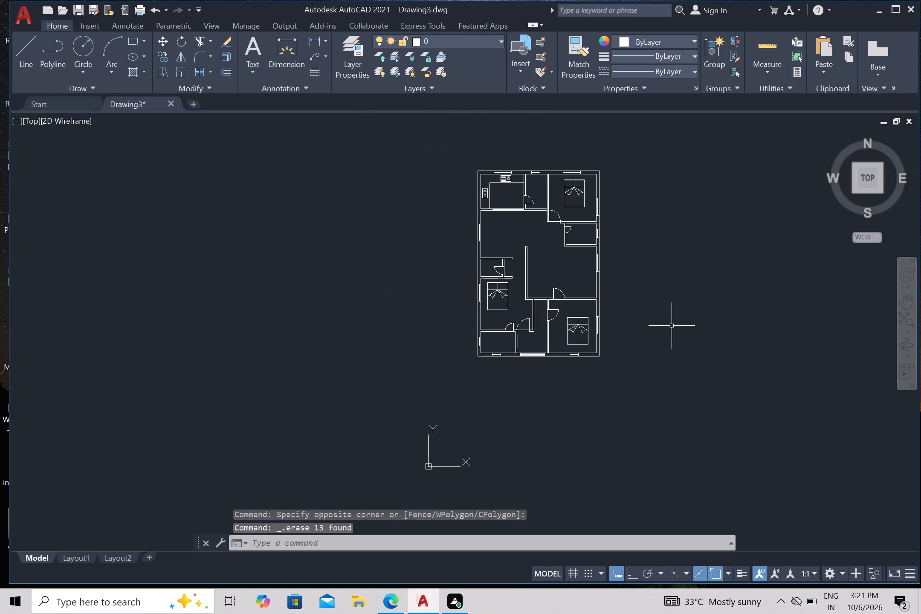
pyautogui.moveTo(664, 374); pyautogui.dragTo(665, 426, button='middle')
pyautogui.scroll(1, 637, 369)
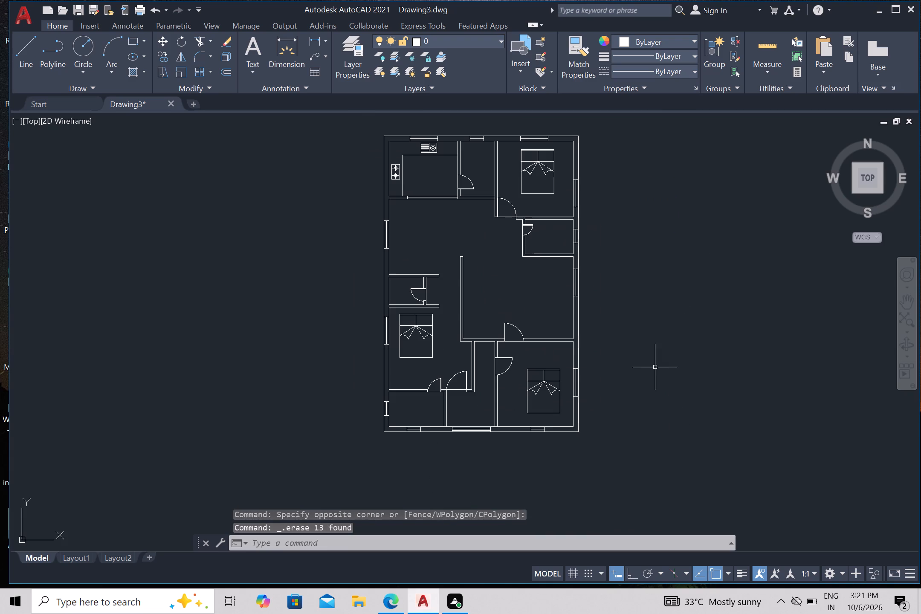
pyautogui.press('Escape')
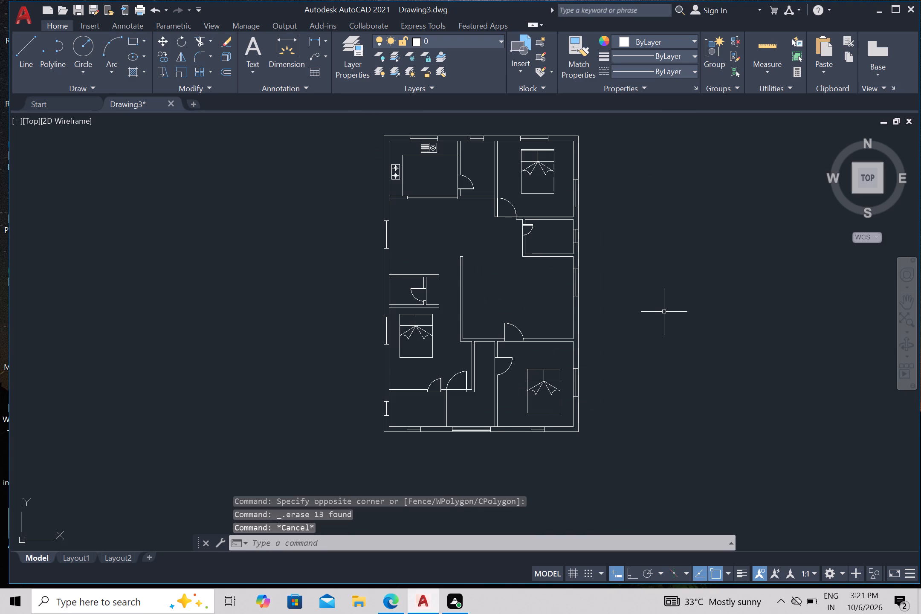
pyautogui.write('mt')
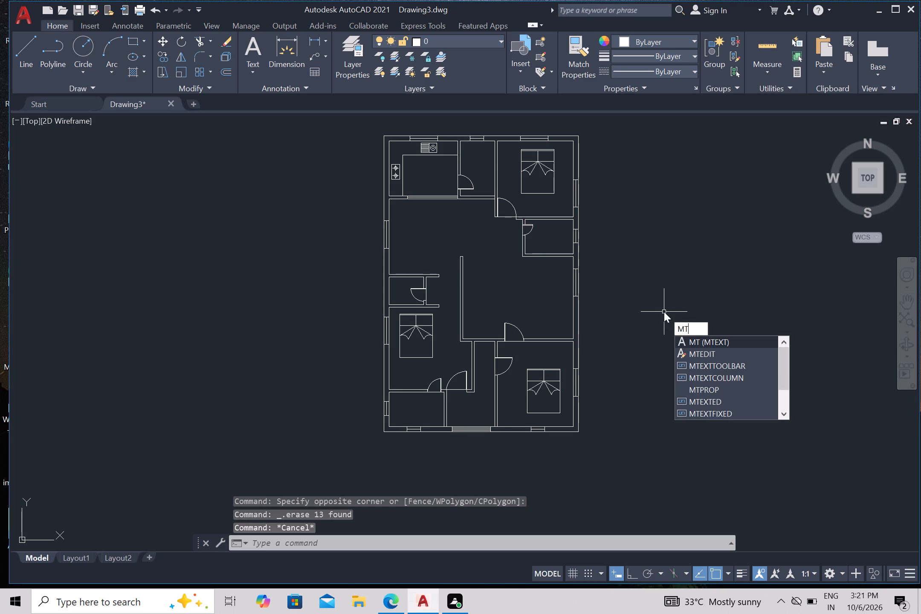
pyautogui.press('Return')
pyautogui.click(626, 222)
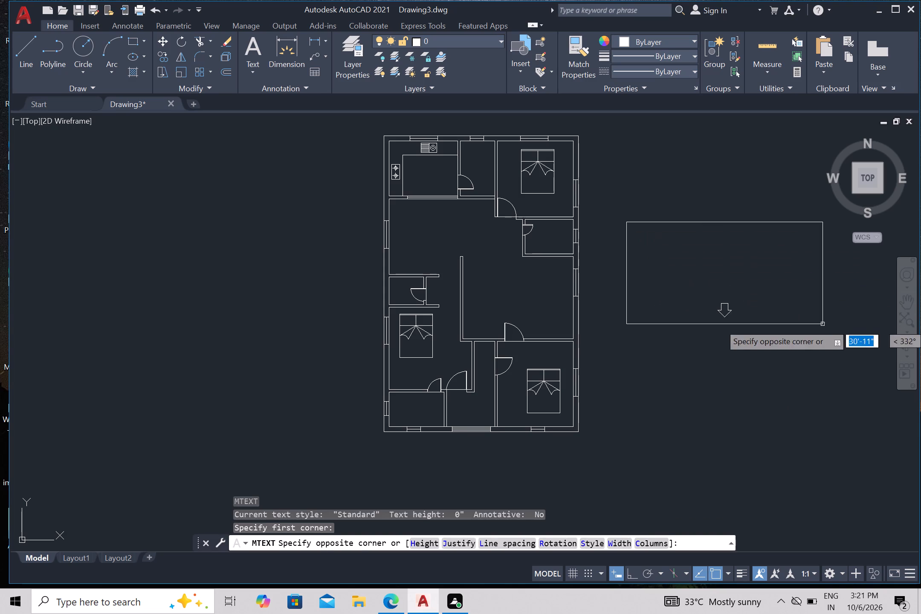
pyautogui.click(831, 324)
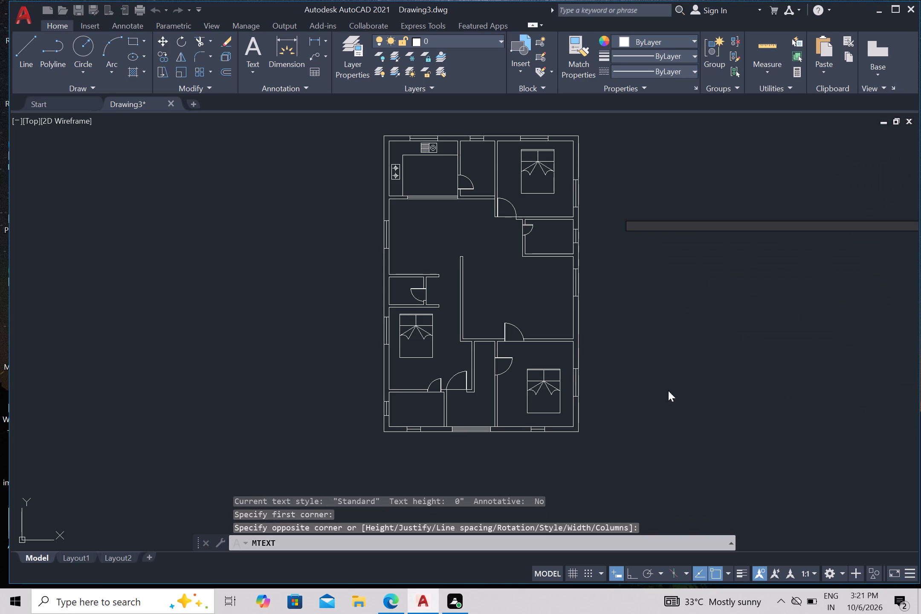
pyautogui.moveTo(658, 390); pyautogui.dragTo(645, 417, button='middle')
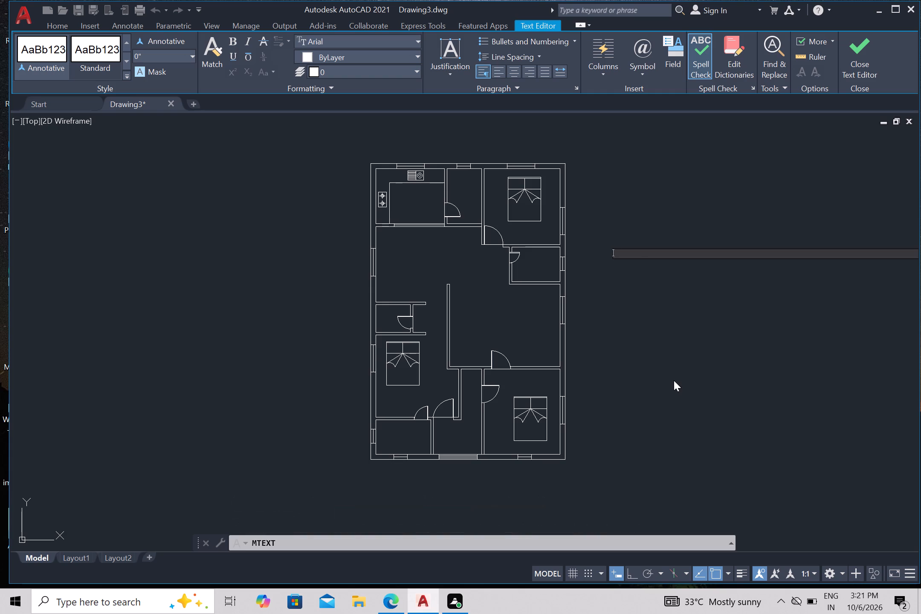
pyautogui.press('b')
pyautogui.write('ED')
pyautogui.press('space')
pyautogui.write('ROO')
pyautogui.press('m')
pyautogui.press('Return')
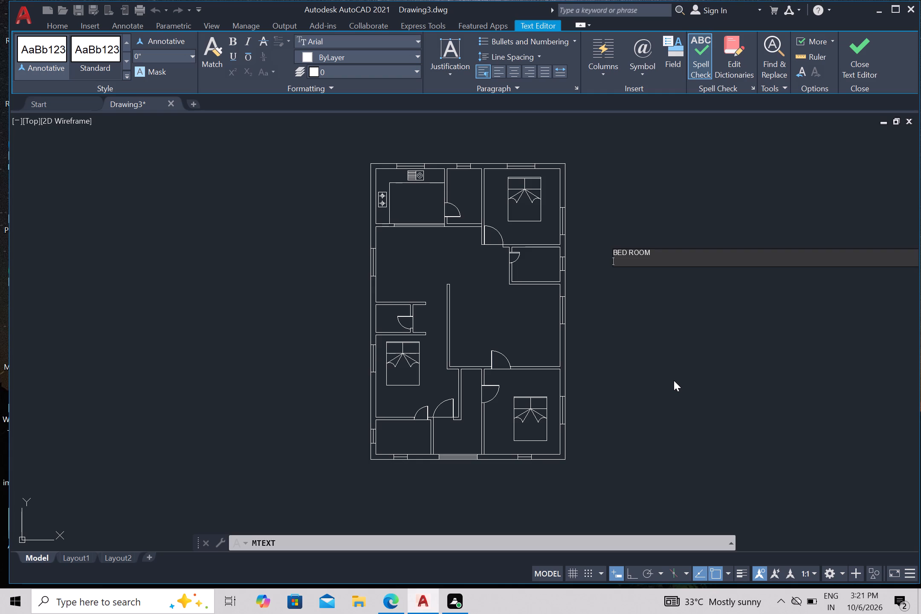
# Add a second line to the label reading 11'X11'O", with a leading space.
pyautogui.press('space')
pyautogui.write('11')
pyautogui.press("'")
pyautogui.press('x')
pyautogui.write('11')
pyautogui.press("'")
pyautogui.press('o')
pyautogui.hotkey('shift', '"')
# Insert 0" before the first foot mark and replace the letter O with zero so the size line reads 110"'X11'0", and finish the text.
pyautogui.scroll(2, 629, 264)
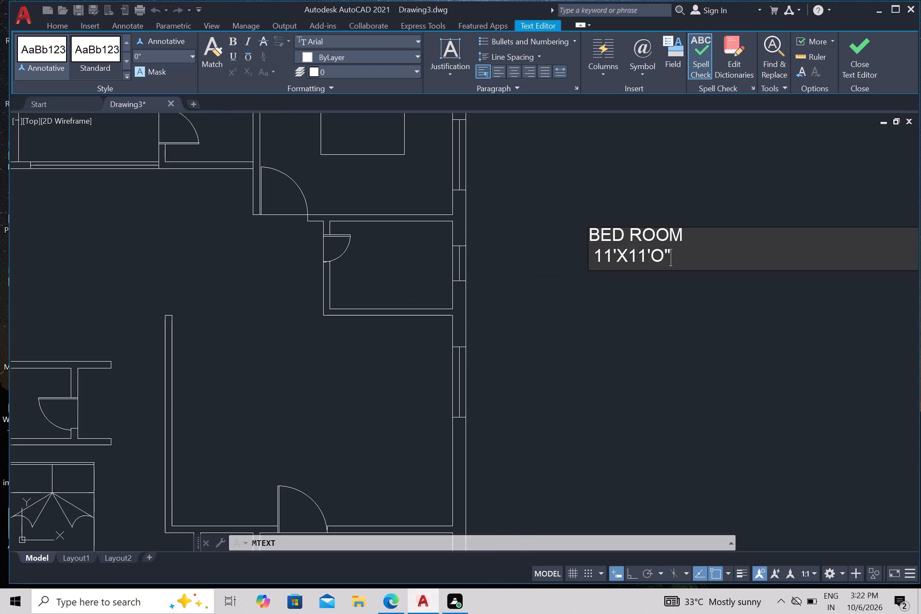
pyautogui.click(613, 254)
pyautogui.press('0')
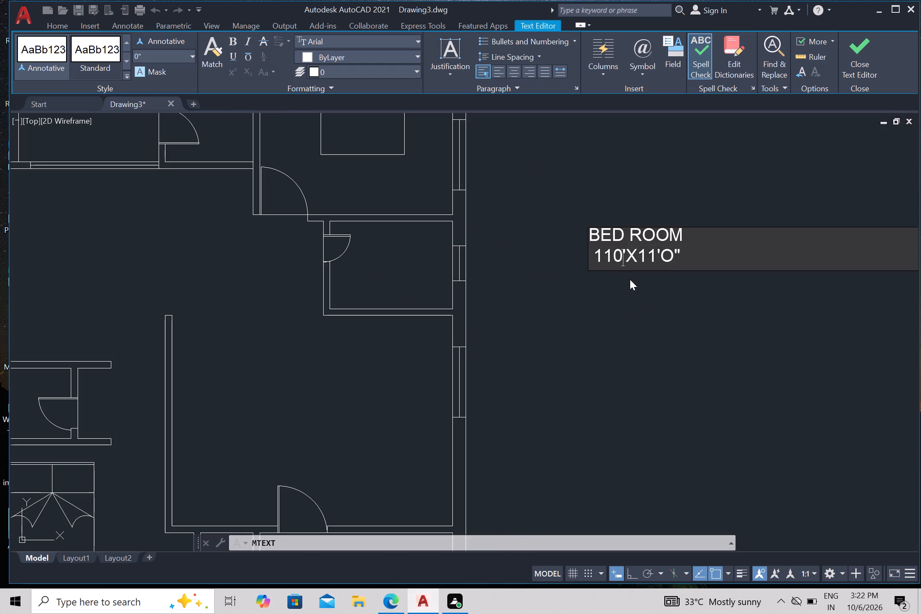
pyautogui.hotkey('shift', '"')
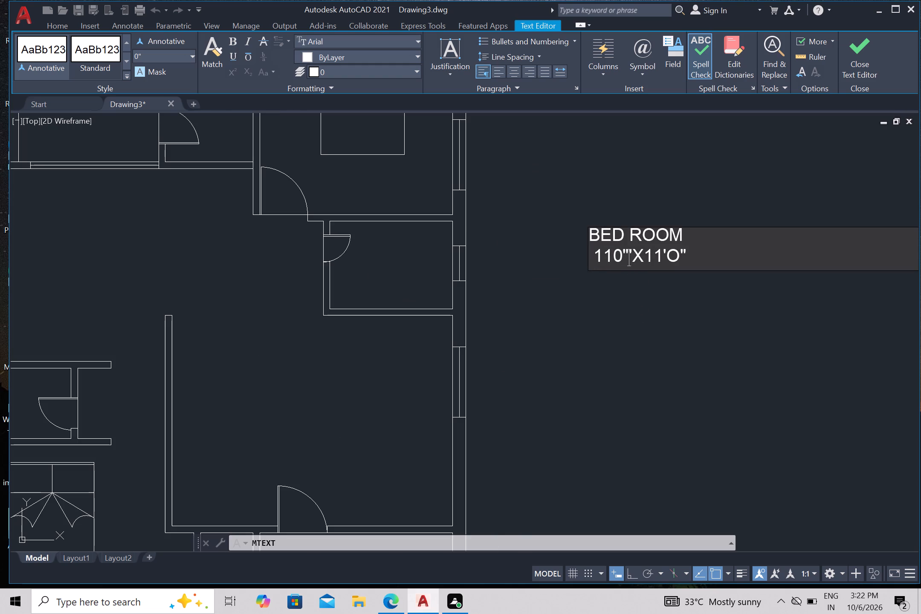
pyautogui.click(683, 261)
pyautogui.press('BackSpace')
pyautogui.press('0')
pyautogui.click(673, 307)
# Set the text height of the new bedroom label to 9" in its properties.
pyautogui.scroll(-1, 676, 311)
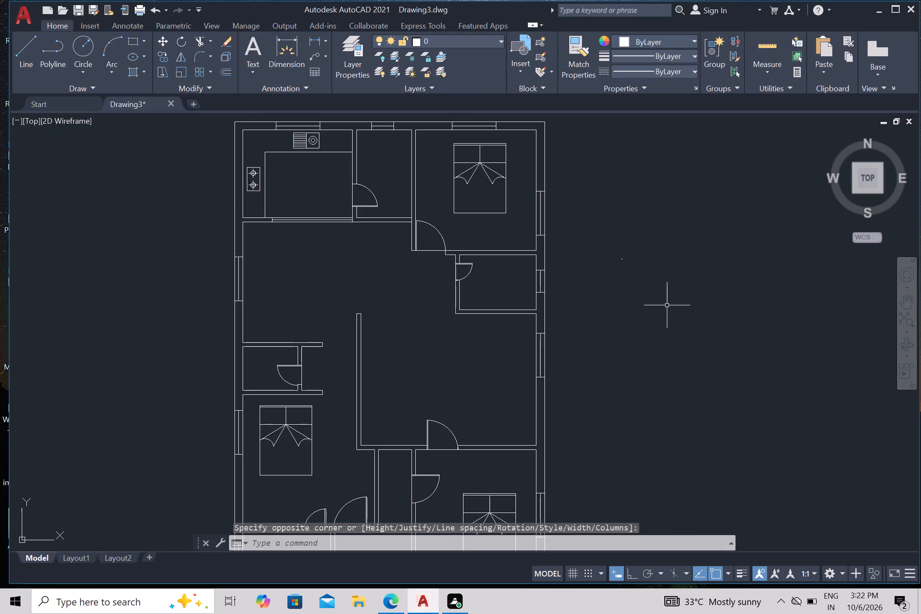
pyautogui.scroll(2, 637, 284)
pyautogui.moveTo(556, 199); pyautogui.dragTo(563, 204)
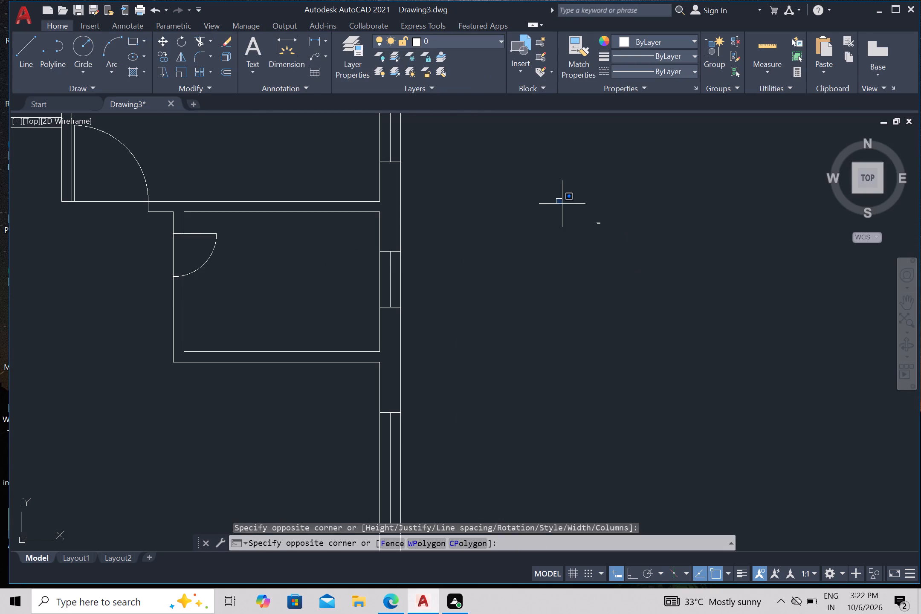
pyautogui.moveTo(563, 204); pyautogui.dragTo(579, 206)
pyautogui.moveTo(642, 251); pyautogui.dragTo(643, 255)
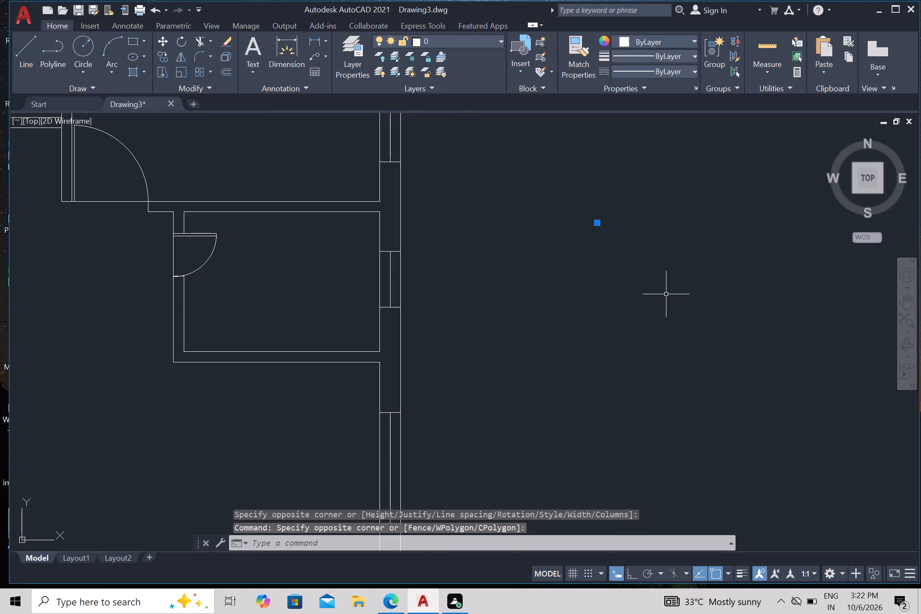
pyautogui.hotkey('ctrl', '1')
pyautogui.scroll(-1, 657, 267)
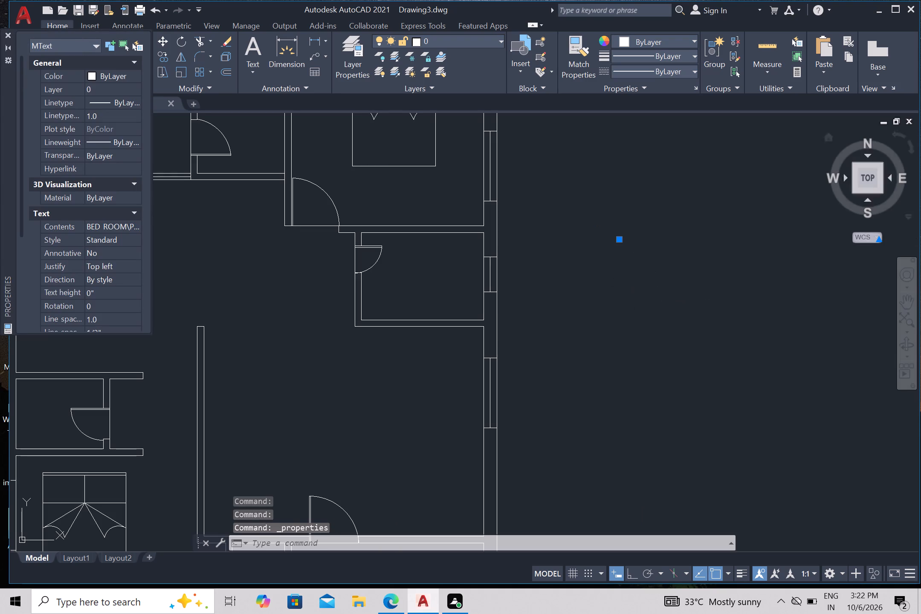
pyautogui.click(95, 293)
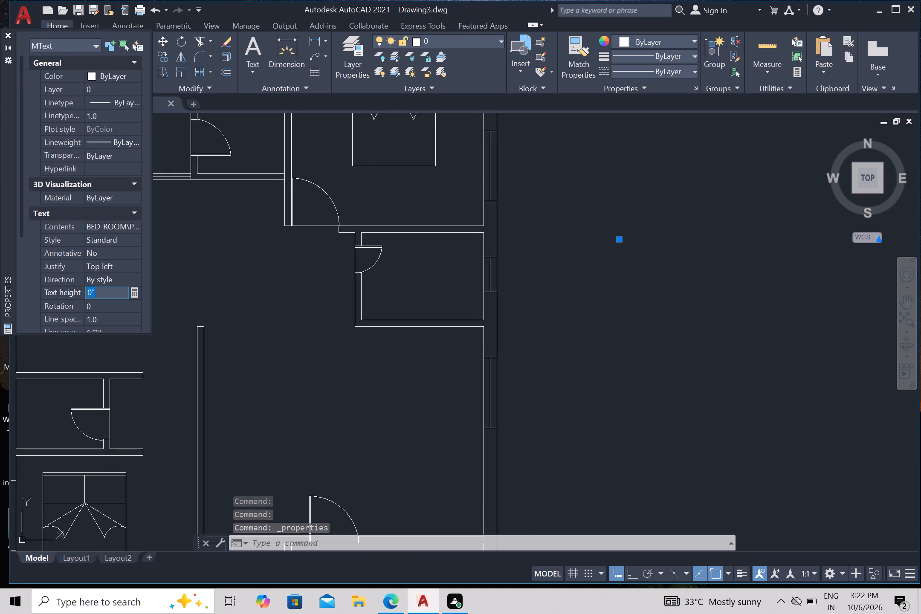
pyautogui.write('9"')
pyautogui.press('Return')
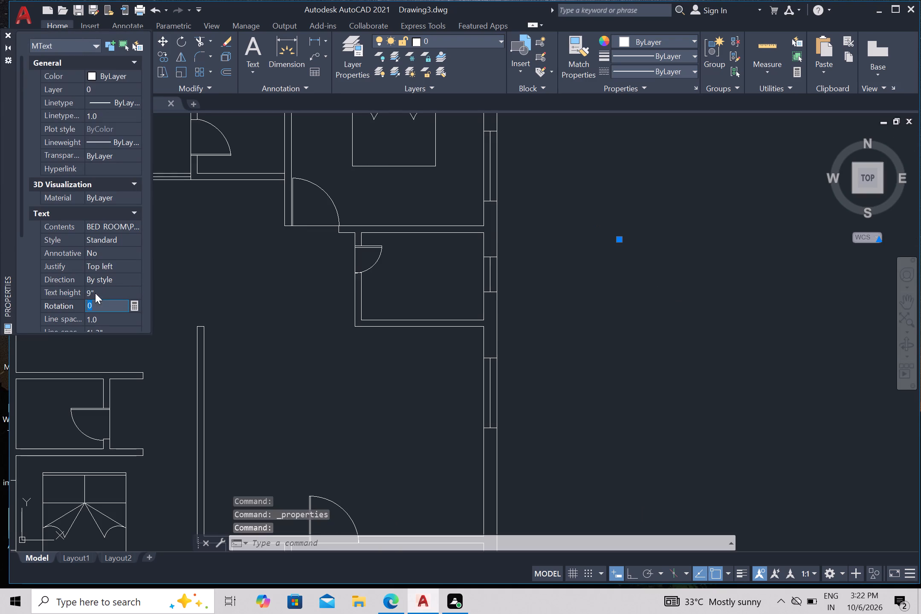
pyautogui.click(6, 35)
pyautogui.press('Escape')
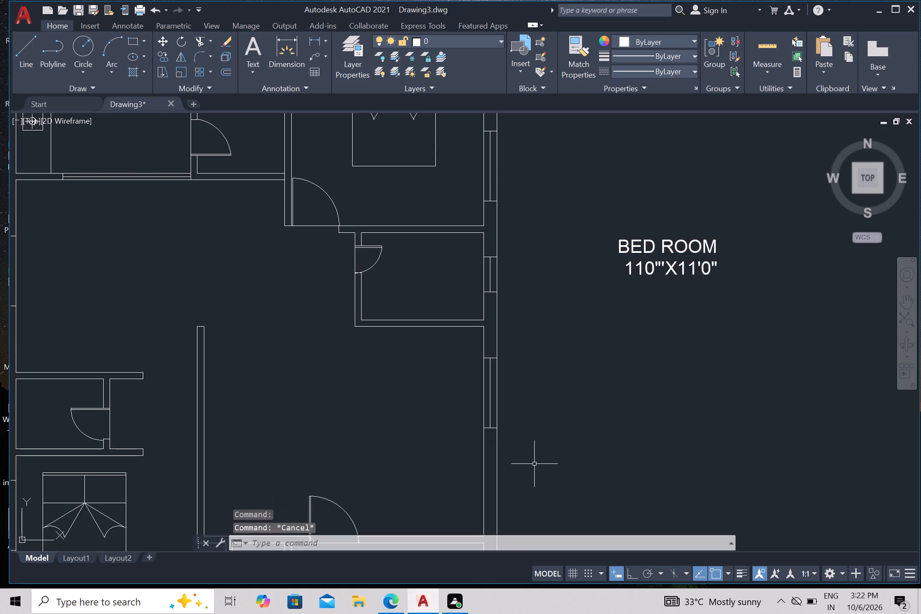
# Copy the BED ROOM label into the plan's upper-right bedroom, the kitchen, and the small room between them.
pyautogui.scroll(-1, 534, 464)
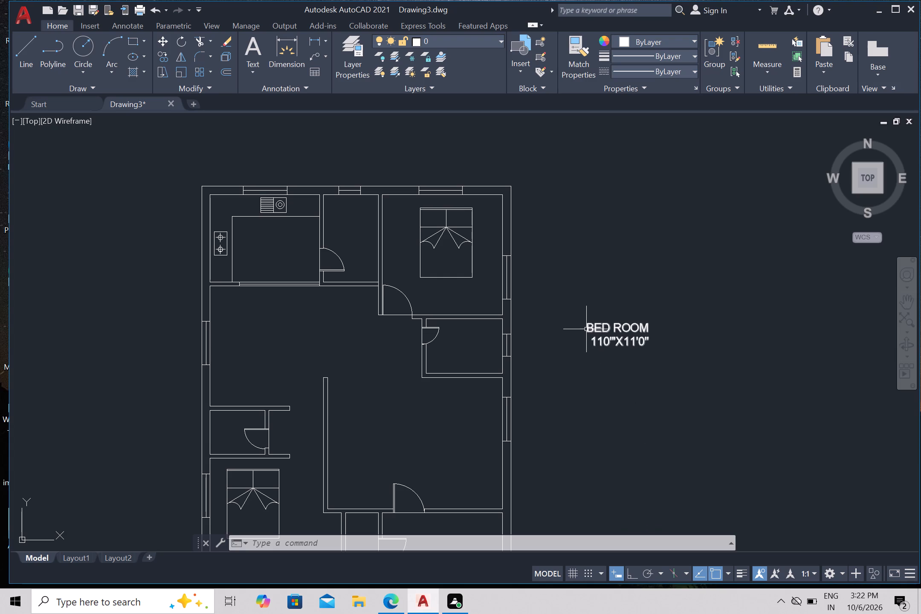
pyautogui.click(610, 321)
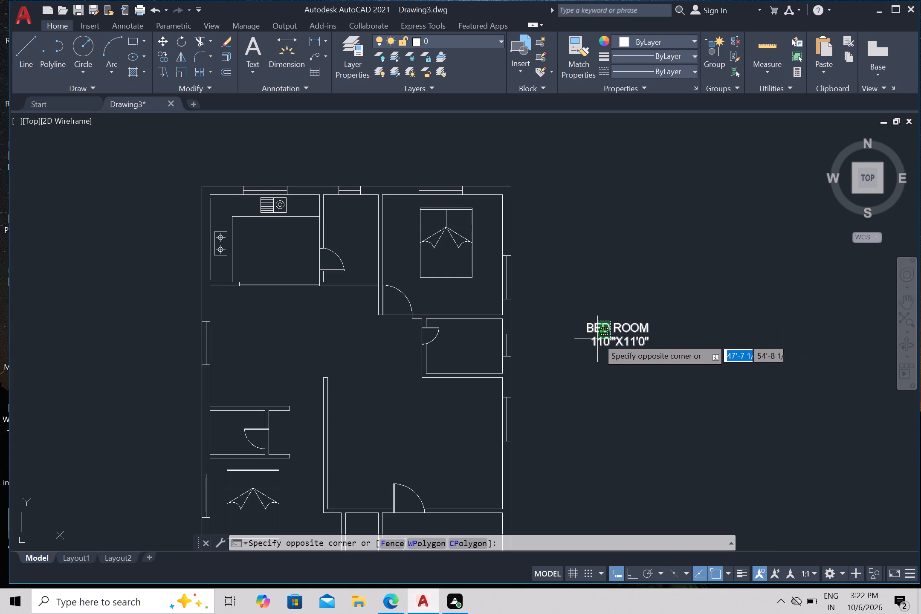
pyautogui.press('Escape')
pyautogui.click(623, 339)
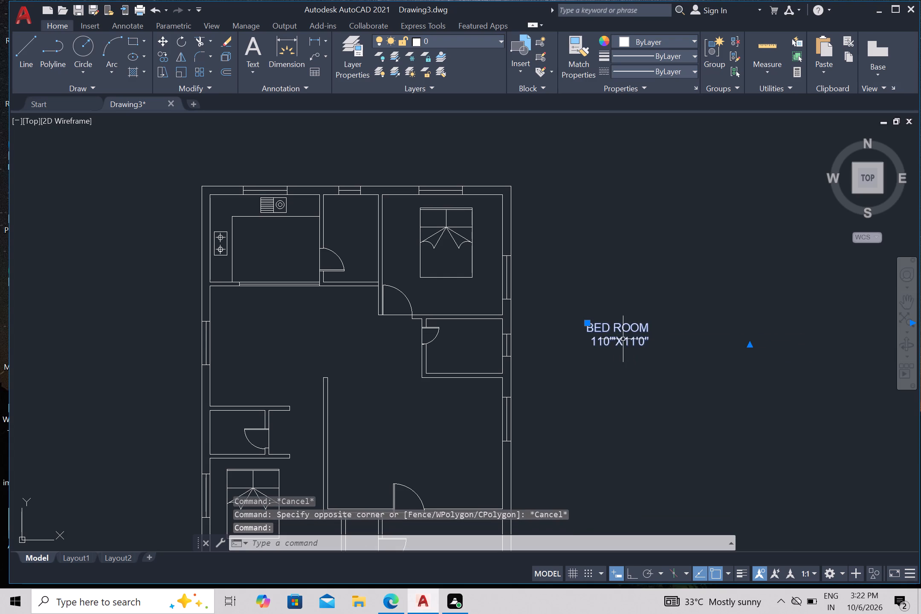
pyautogui.press('c')
pyautogui.press('o')
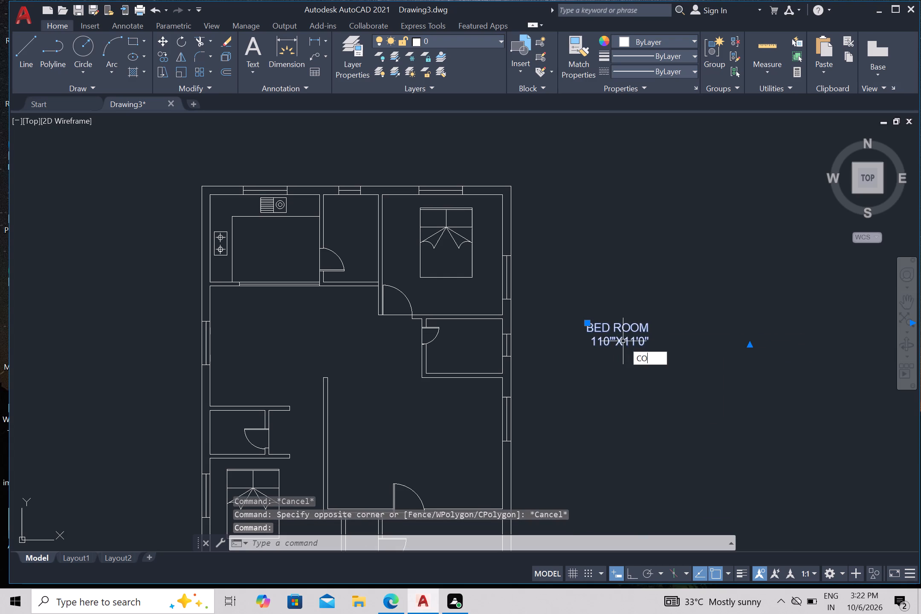
pyautogui.press('Return')
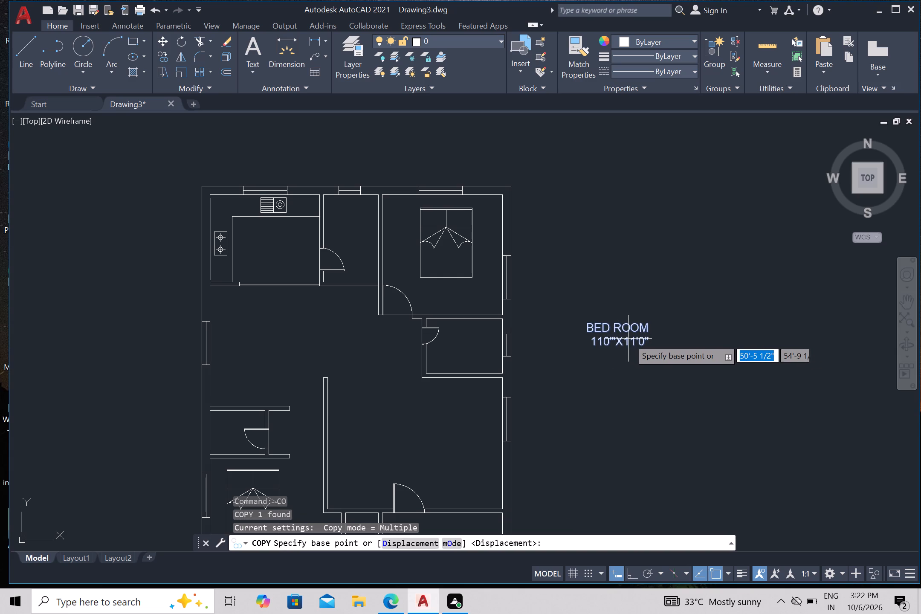
pyautogui.click(629, 339)
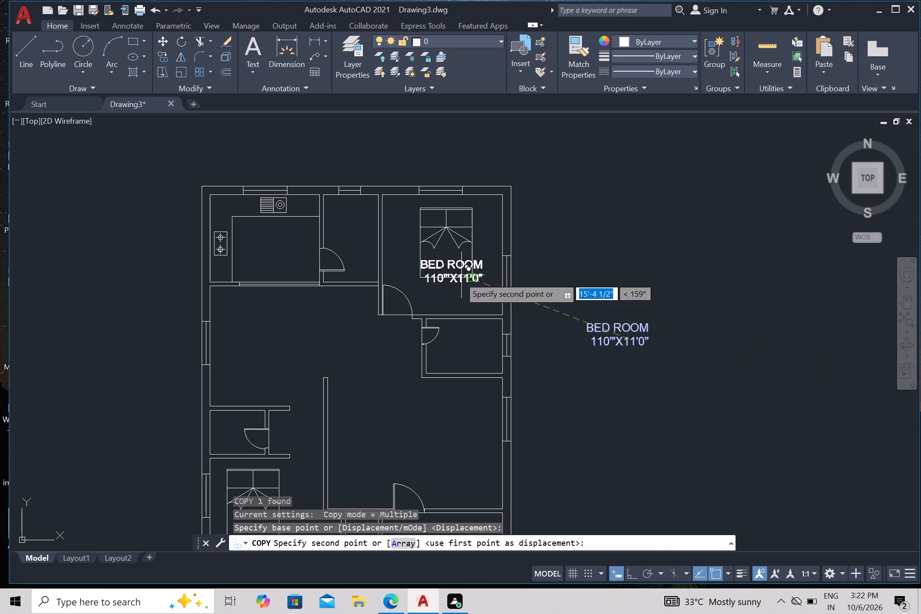
pyautogui.scroll(1, 463, 301)
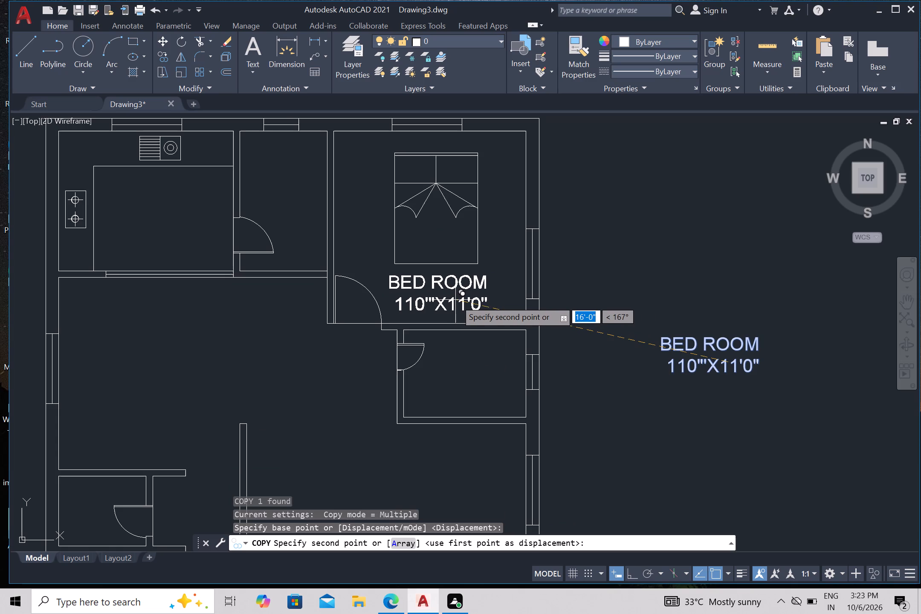
pyautogui.click(455, 300)
pyautogui.scroll(-1, 458, 308)
pyautogui.moveTo(431, 377); pyautogui.dragTo(542, 367, button='middle')
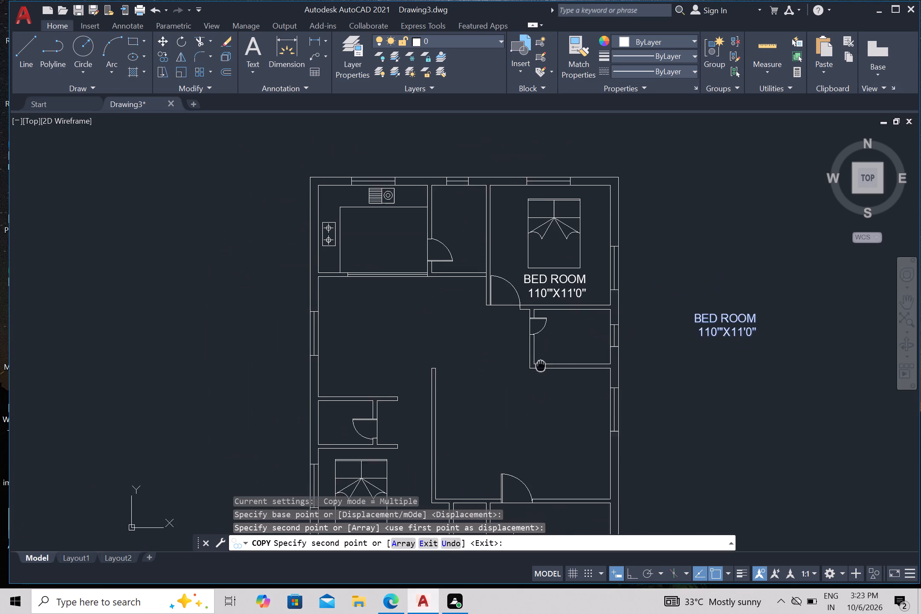
pyautogui.moveTo(542, 367); pyautogui.dragTo(543, 367, button='middle')
pyautogui.click(397, 246)
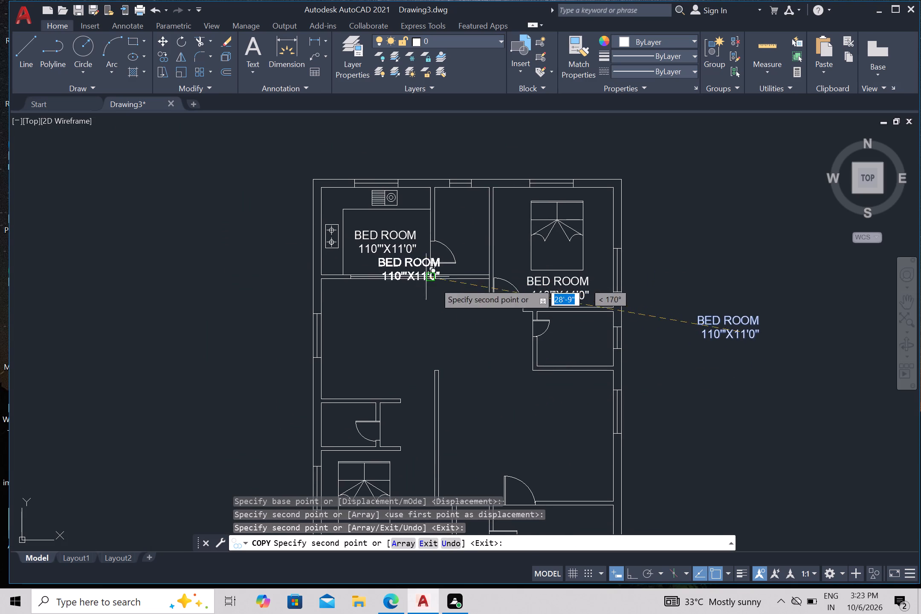
pyautogui.scroll(1, 468, 239)
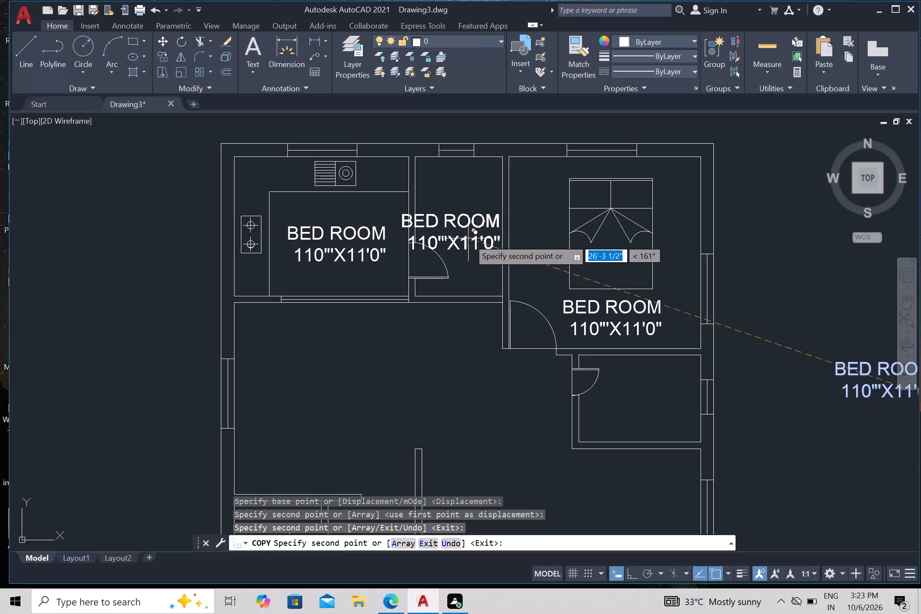
pyautogui.click(477, 232)
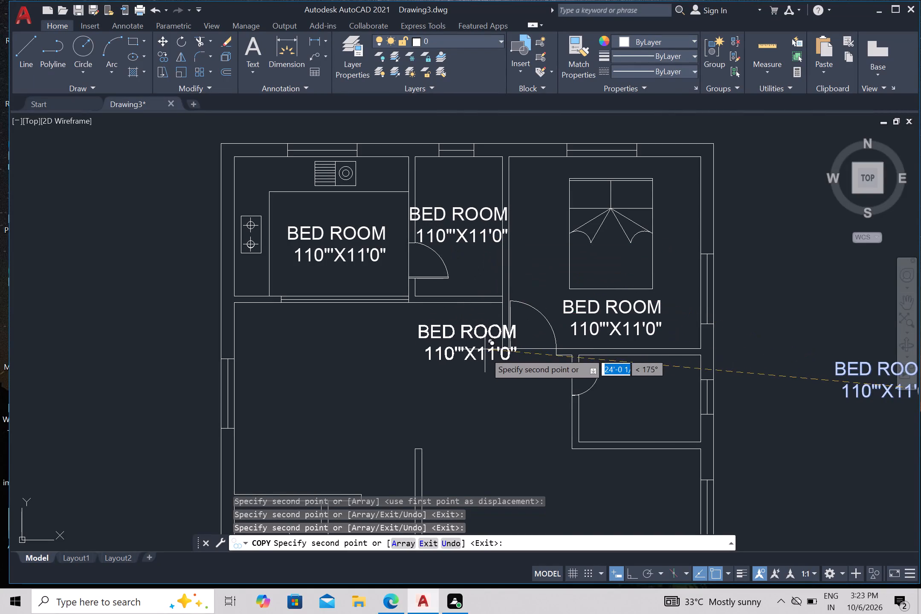
# Place further copies of the label in the small room along the left wall, the open area below the kitchen, and the large central room.
pyautogui.moveTo(481, 354); pyautogui.dragTo(602, 207, button='middle')
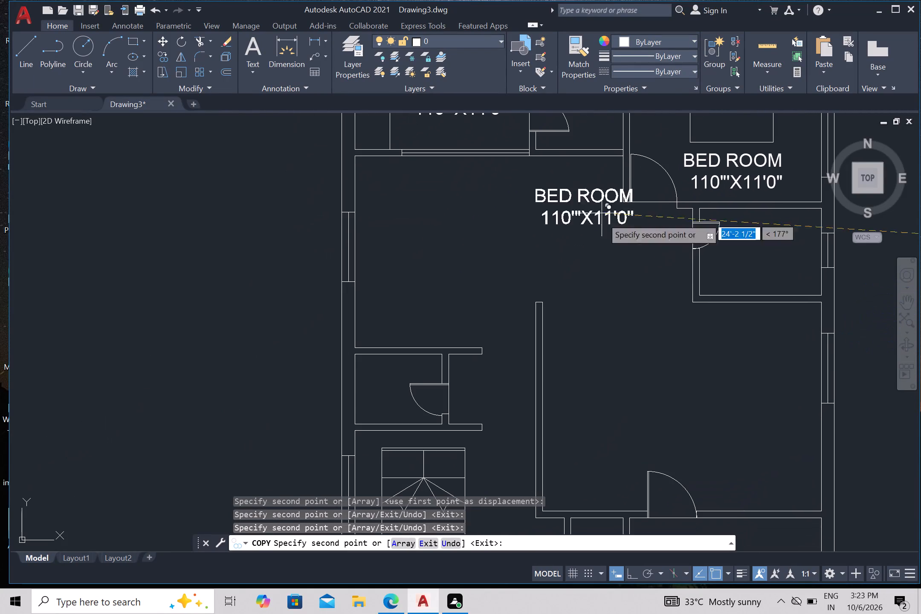
pyautogui.scroll(2, 434, 378)
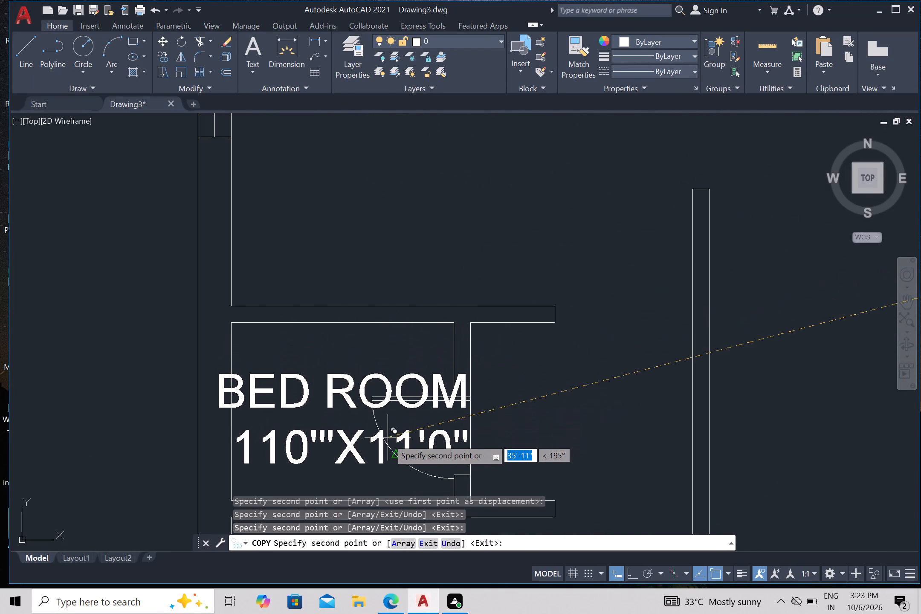
pyautogui.scroll(-1, 393, 439)
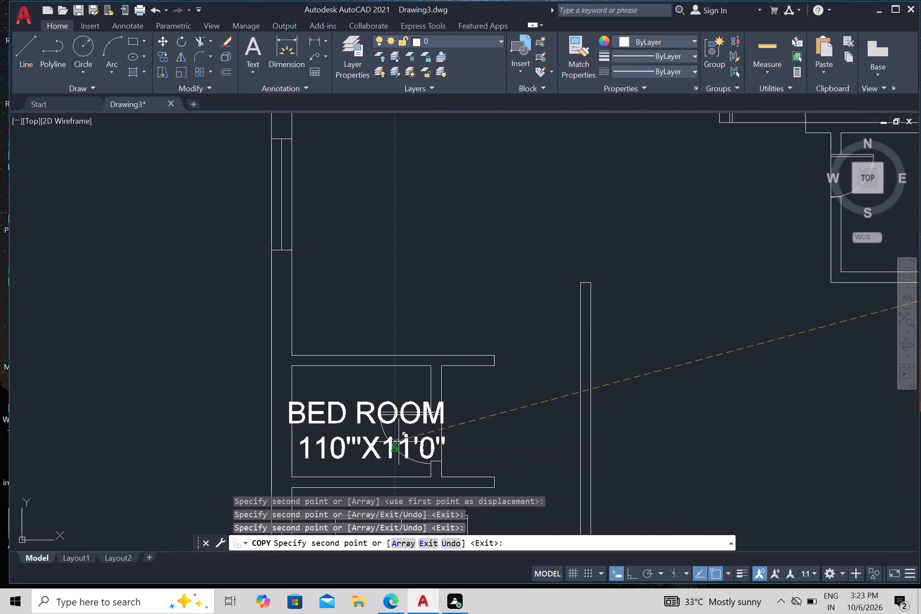
pyautogui.click(399, 441)
pyautogui.scroll(-1, 435, 422)
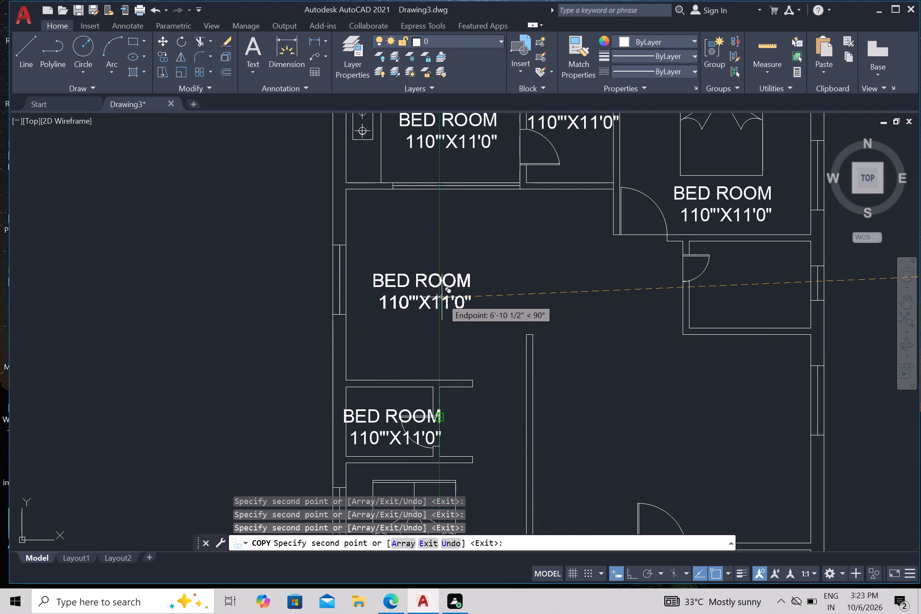
pyautogui.click(442, 295)
pyautogui.moveTo(637, 443); pyautogui.dragTo(445, 273, button='middle')
pyautogui.click(471, 255)
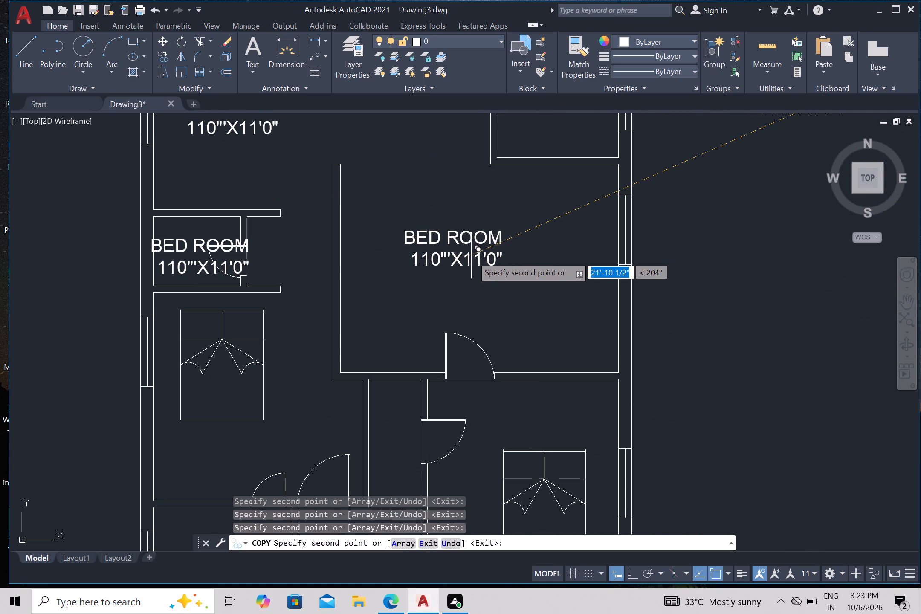
# Place label copies in the plan's bottom-left room and above the bed in the bottom-right bedroom, and end the copying.
pyautogui.scroll(-1, 433, 331)
pyautogui.moveTo(346, 439); pyautogui.dragTo(371, 340, button='middle')
pyautogui.scroll(1, 337, 372)
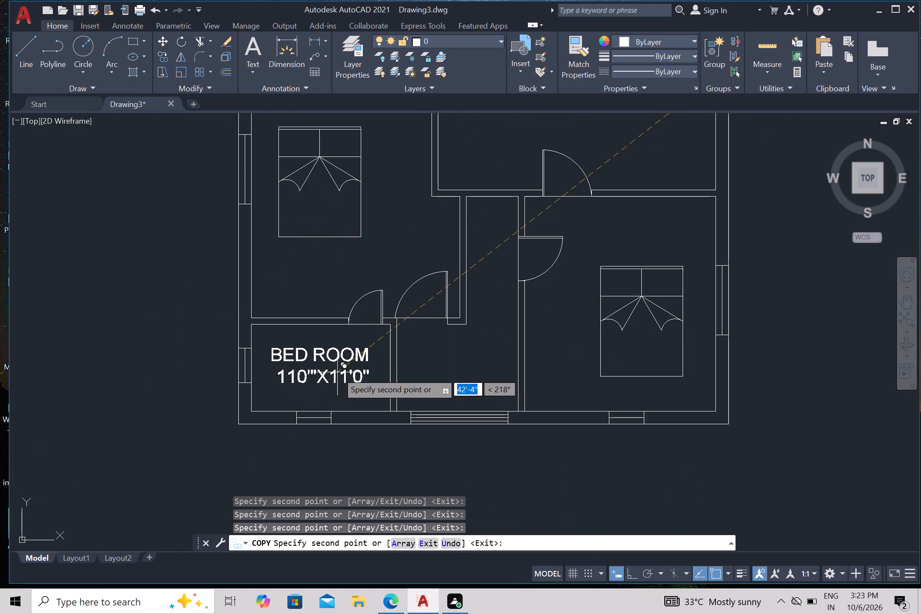
pyautogui.click(337, 372)
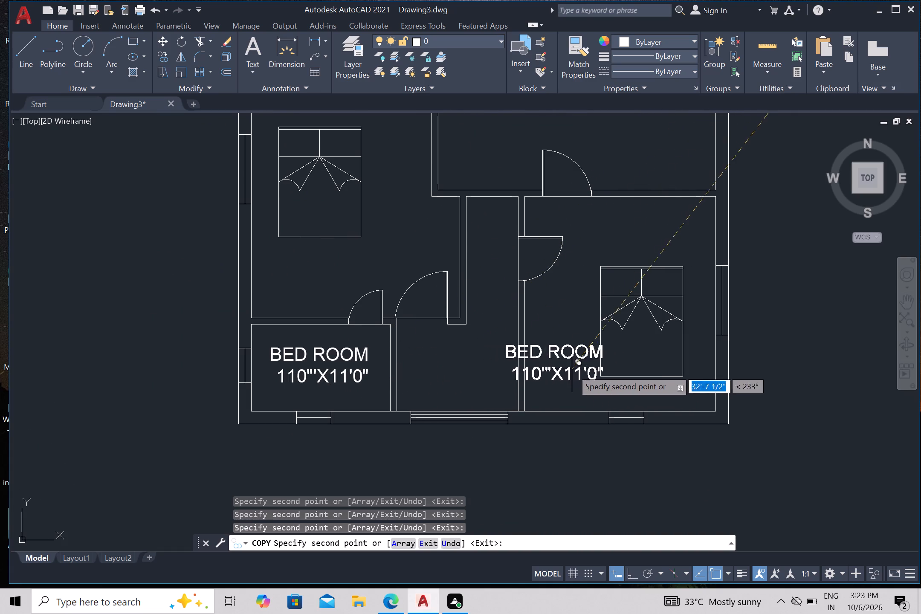
pyautogui.click(654, 238)
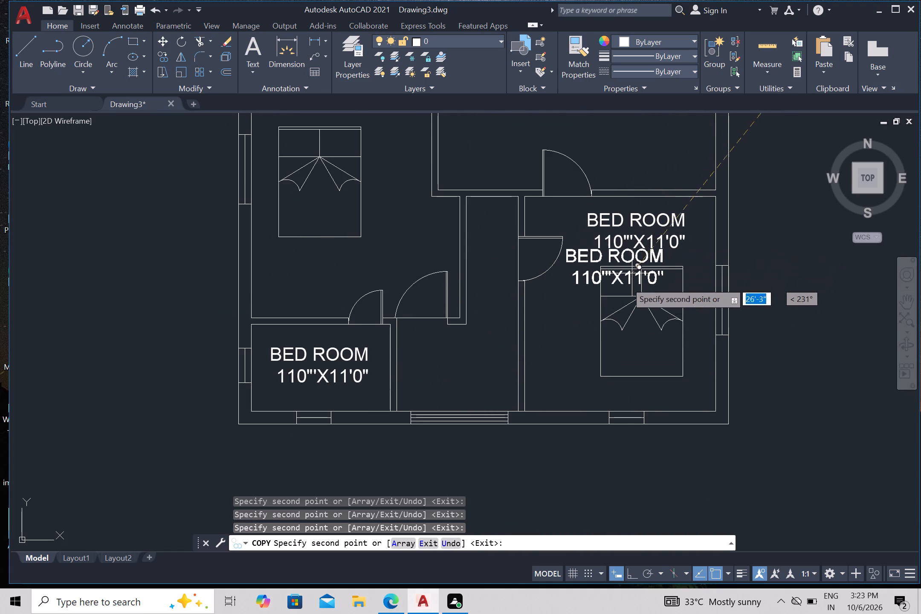
pyautogui.scroll(-1, 488, 400)
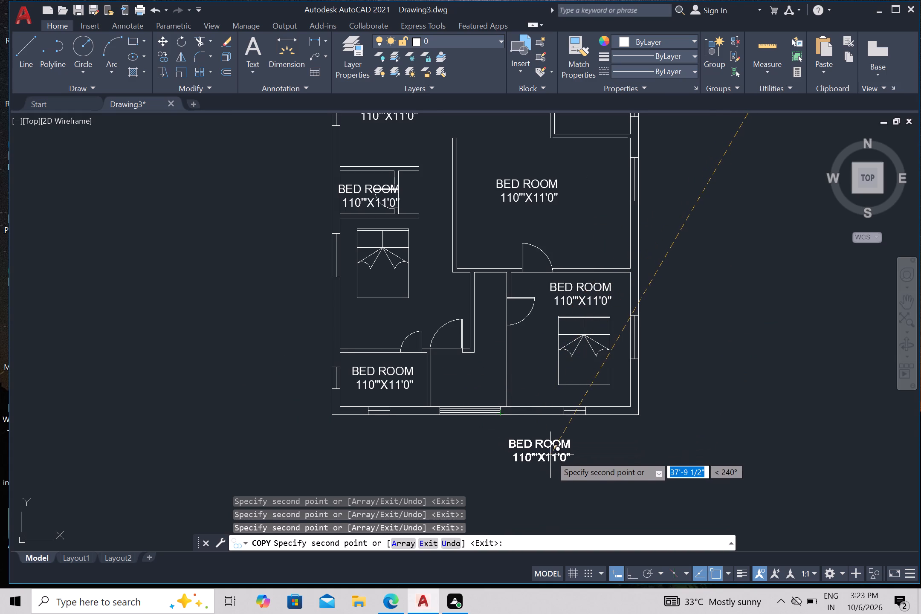
pyautogui.press('Escape')
# Replace the name line of the kitchen's label with KITCHEN, preceded by two spaces.
pyautogui.moveTo(443, 252); pyautogui.dragTo(431, 384, button='middle')
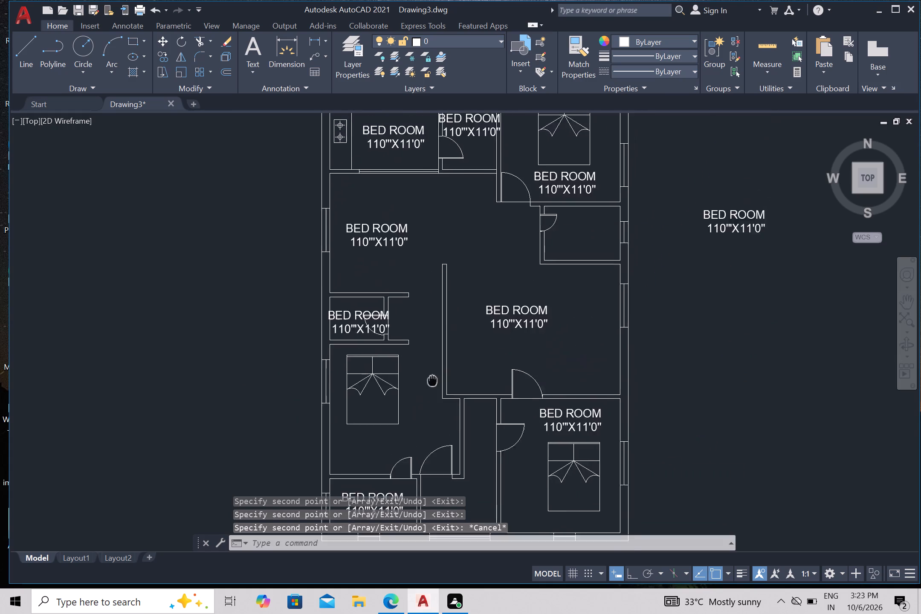
pyautogui.moveTo(431, 384); pyautogui.dragTo(439, 446, button='middle')
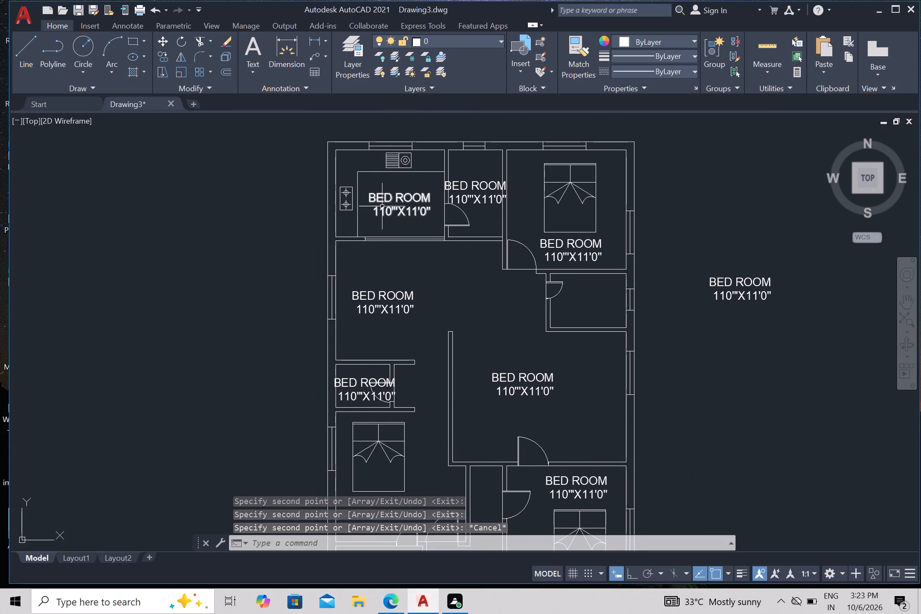
pyautogui.click(382, 206)
pyautogui.rightClick(391, 197)
pyautogui.click(432, 235)
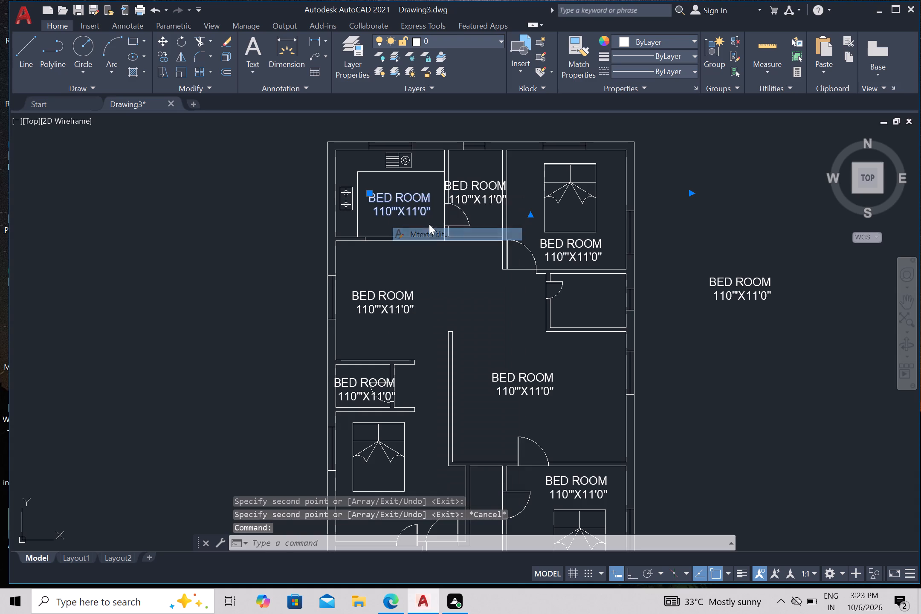
pyautogui.click(431, 199)
pyautogui.press('BackSpace')
pyautogui.press('BackSpace')
pyautogui.press('BackSpace')
pyautogui.press('BackSpace')
pyautogui.press('BackSpace')
pyautogui.press('BackSpace')
pyautogui.press('BackSpace')
pyautogui.press('BackSpace')
pyautogui.press('BackSpace')
pyautogui.press('BackSpace')
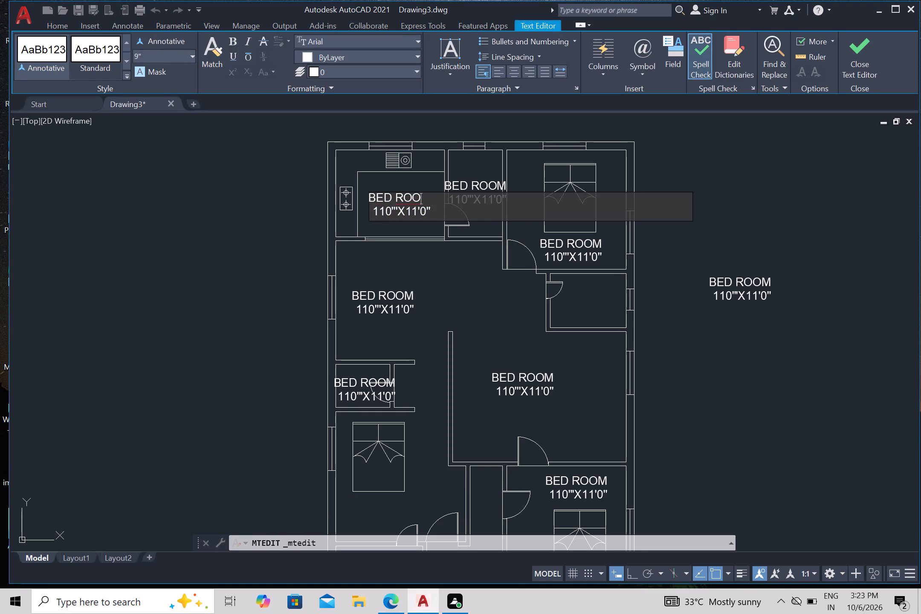
pyautogui.press('space')
pyautogui.press('space')
pyautogui.write('KITC')
pyautogui.write('HEN')
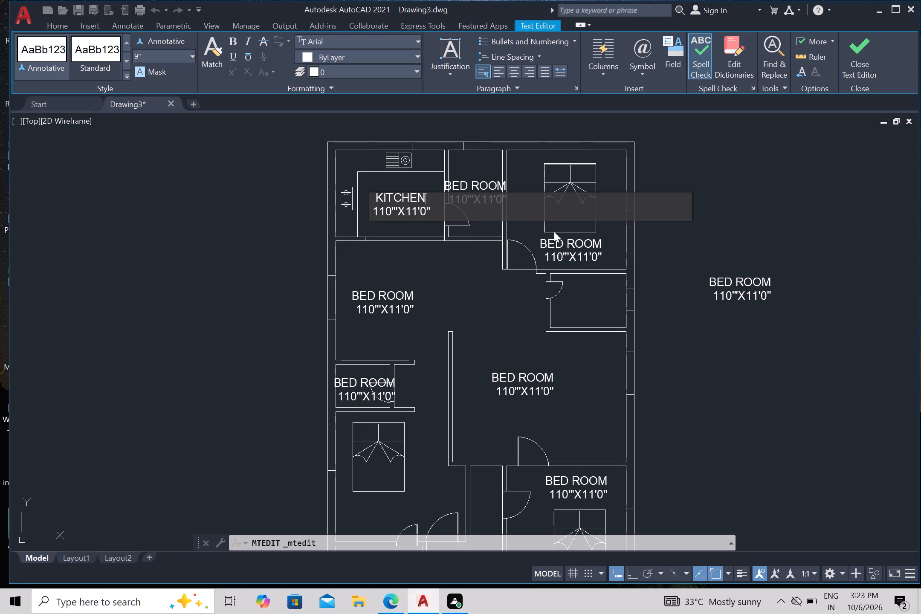
# Replace the kitchen label's size line with 10'0"X8'0", adding one more leading space, and finish the text edit.
pyautogui.click(435, 214)
pyautogui.press('BackSpace')
pyautogui.press('BackSpace')
pyautogui.press('BackSpace')
pyautogui.press('BackSpace')
pyautogui.press('BackSpace')
pyautogui.press('BackSpace')
pyautogui.press('BackSpace')
pyautogui.press('BackSpace')
pyautogui.press('BackSpace')
pyautogui.press('BackSpace')
pyautogui.press('BackSpace')
pyautogui.press('space')
pyautogui.write('10')
pyautogui.write("'0")
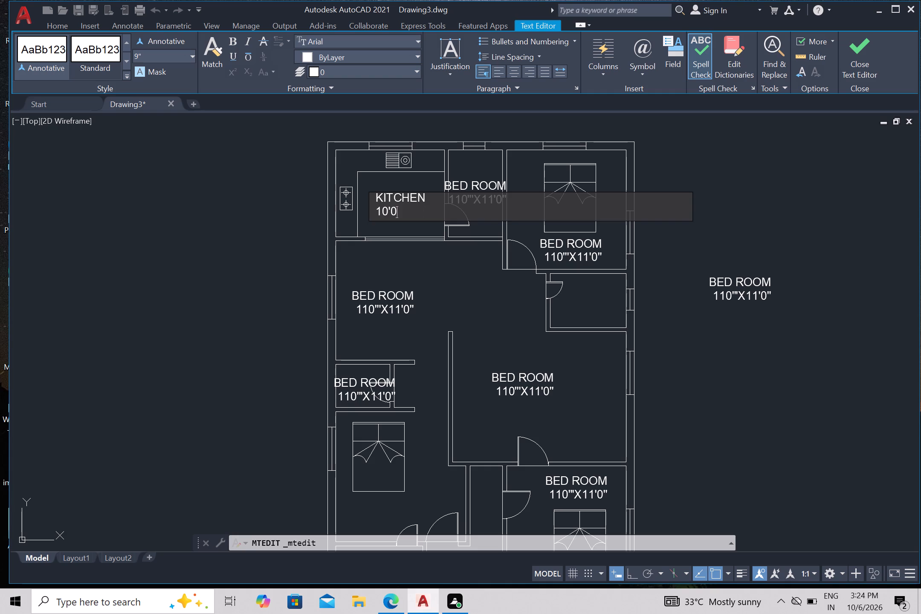
pyautogui.hotkey('shift', '"')
pyautogui.press('x')
pyautogui.write("8'")
pyautogui.press('0')
pyautogui.hotkey('shift', '"')
pyautogui.click(424, 265)
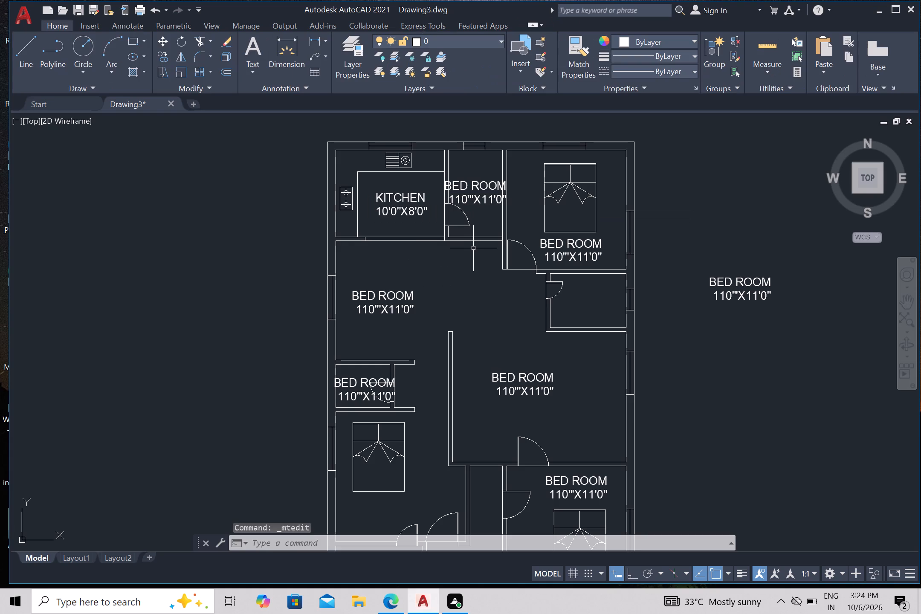
# Replace the name line of the label in the small room beside the kitchen with UTILITY, preceded by two spaces.
pyautogui.click(475, 197)
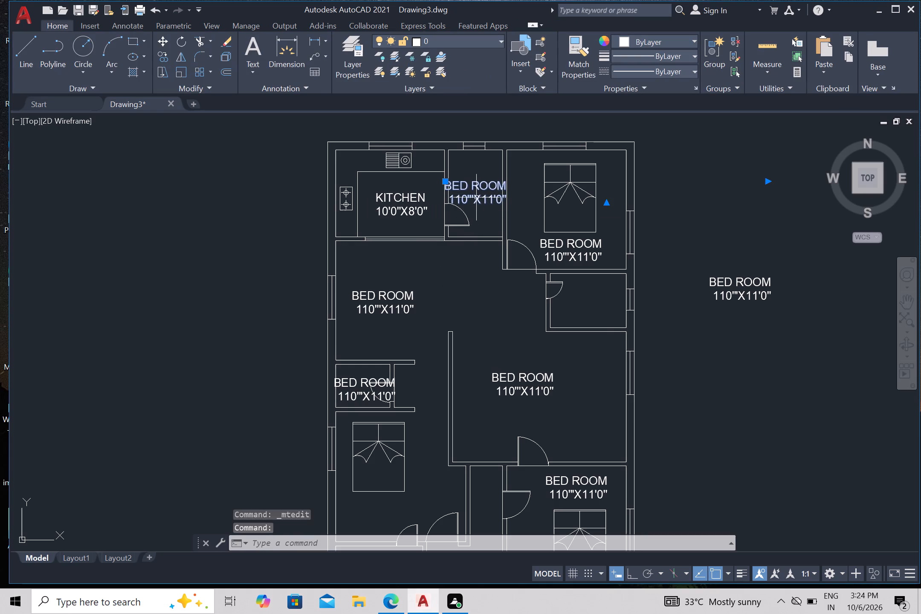
pyautogui.rightClick(476, 197)
pyautogui.click(506, 235)
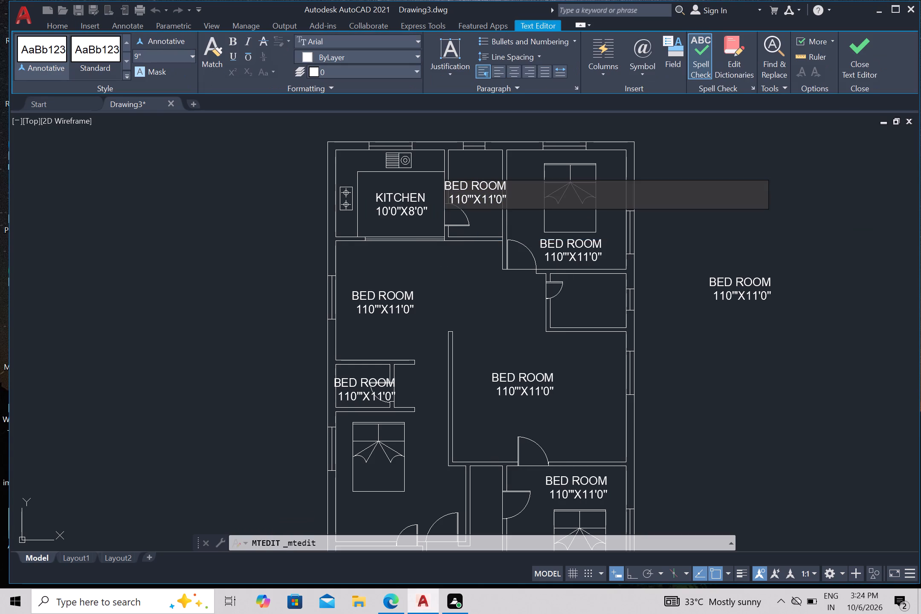
pyautogui.click(510, 185)
pyautogui.press('BackSpace')
pyautogui.press('BackSpace')
pyautogui.press('BackSpace')
pyautogui.press('BackSpace')
pyautogui.press('BackSpace')
pyautogui.press('BackSpace')
pyautogui.press('BackSpace')
pyautogui.press('BackSpace')
pyautogui.press('BackSpace')
pyautogui.press('BackSpace')
pyautogui.press('space')
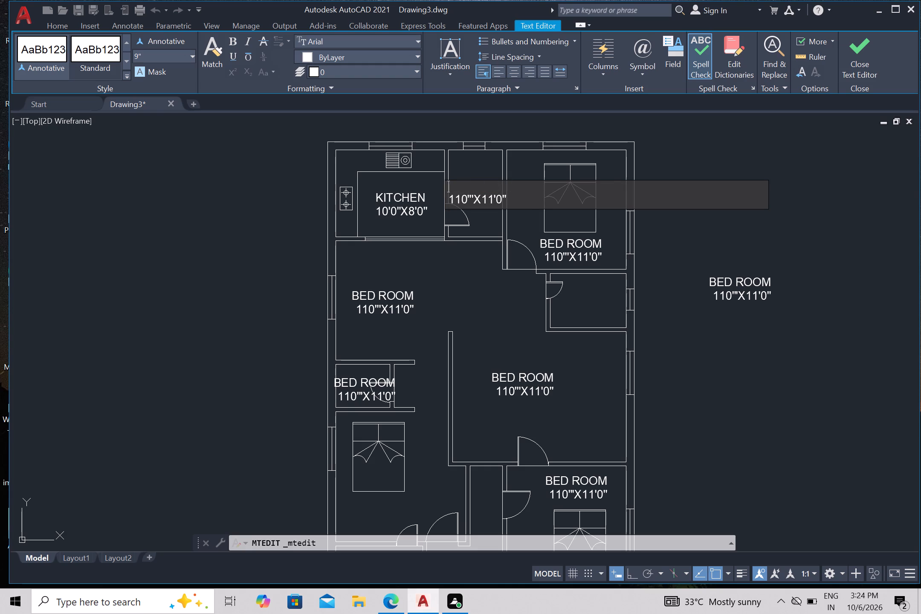
pyautogui.press('space')
pyautogui.write('UTILITY')
# Replace the utility label's size line with 5'0"X8'0", adding two more leading spaces, and finish the text edit.
pyautogui.click(506, 199)
pyautogui.press('BackSpace')
pyautogui.press('BackSpace')
pyautogui.press('BackSpace')
pyautogui.press('BackSpace')
pyautogui.press('BackSpace')
pyautogui.press('BackSpace')
pyautogui.press('BackSpace')
pyautogui.press('BackSpace')
pyautogui.press('BackSpace')
pyautogui.press('BackSpace')
pyautogui.press('BackSpace')
pyautogui.press('space')
pyautogui.press('space')
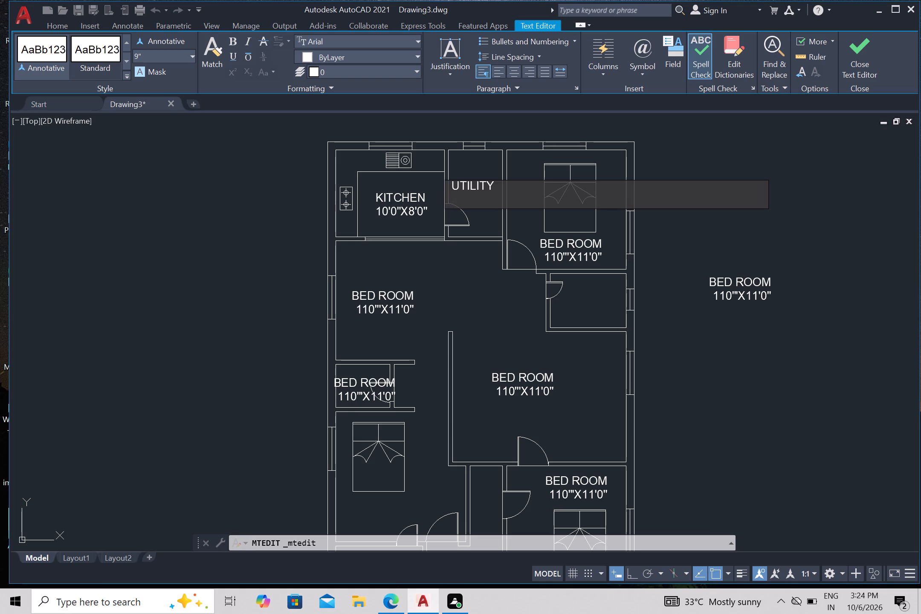
pyautogui.write("5'0")
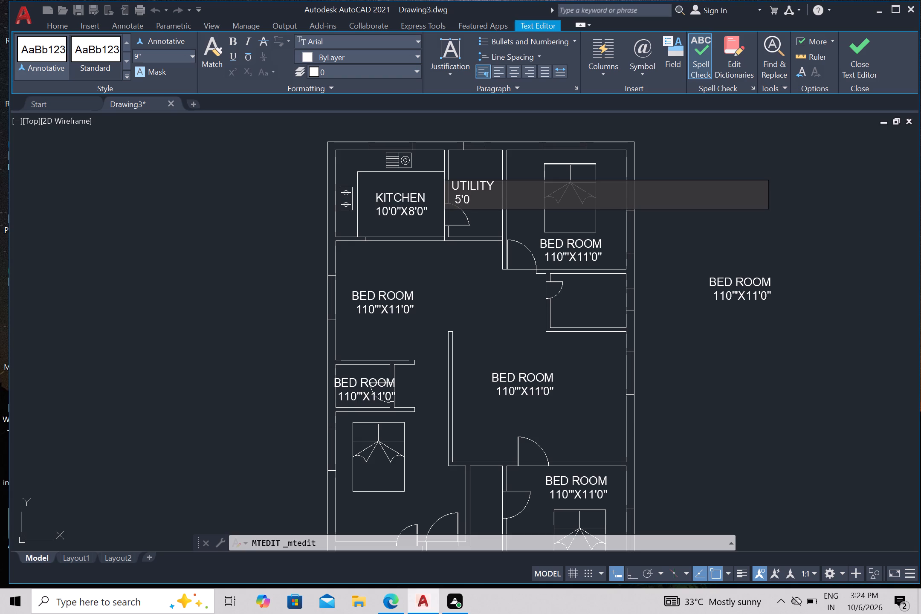
pyautogui.hotkey('shift', '"')
pyautogui.press('x')
pyautogui.write("8'0")
pyautogui.hotkey('shift', '"')
pyautogui.click(488, 337)
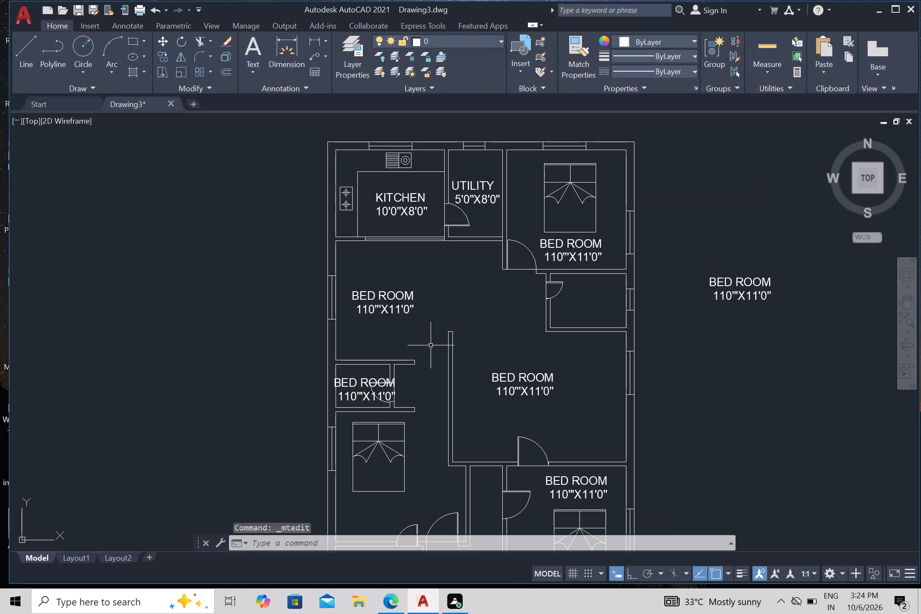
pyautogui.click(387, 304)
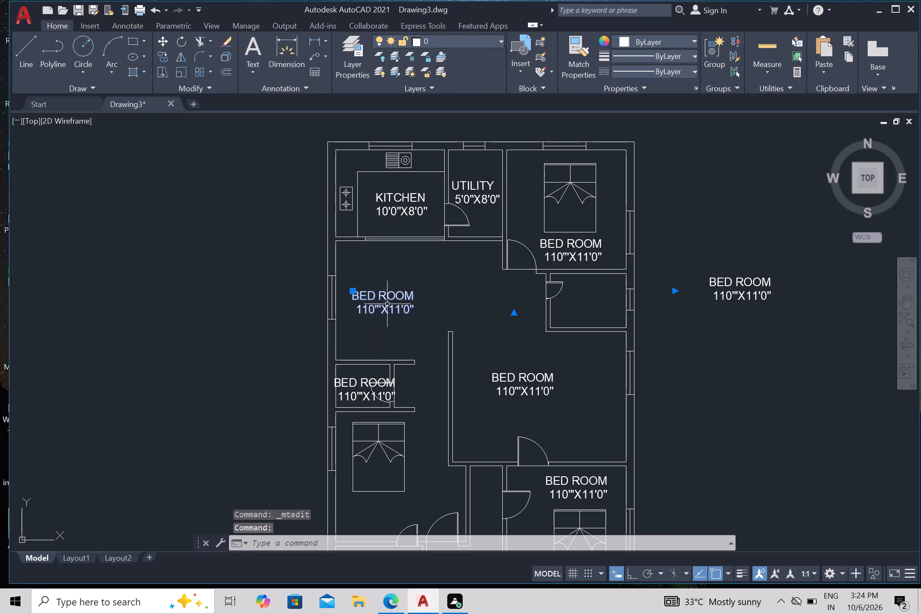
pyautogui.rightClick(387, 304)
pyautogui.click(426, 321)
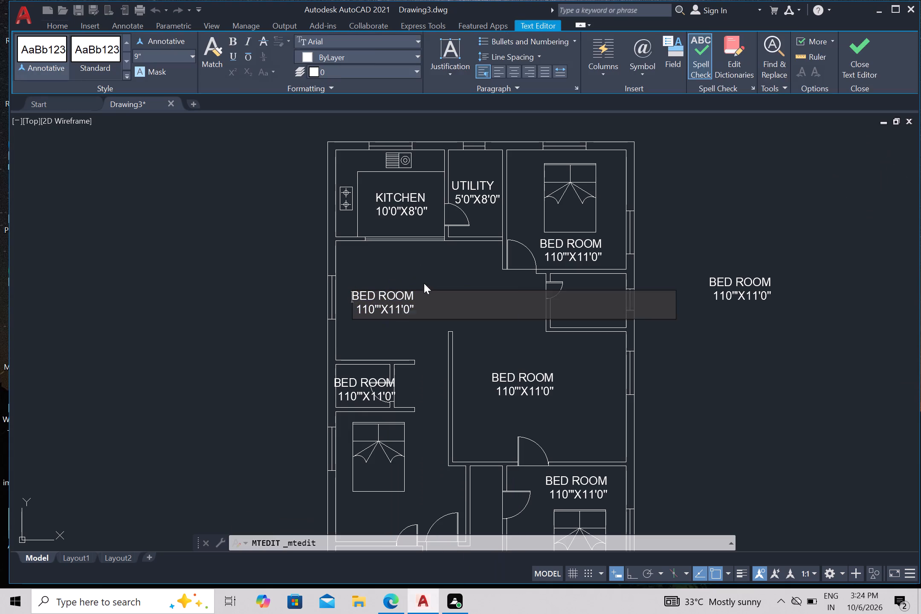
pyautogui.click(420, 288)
# Replace the name line of the label in the open area below the kitchen with DINING, preceded by two spaces.
pyautogui.click(400, 298)
pyautogui.rightClick(400, 298)
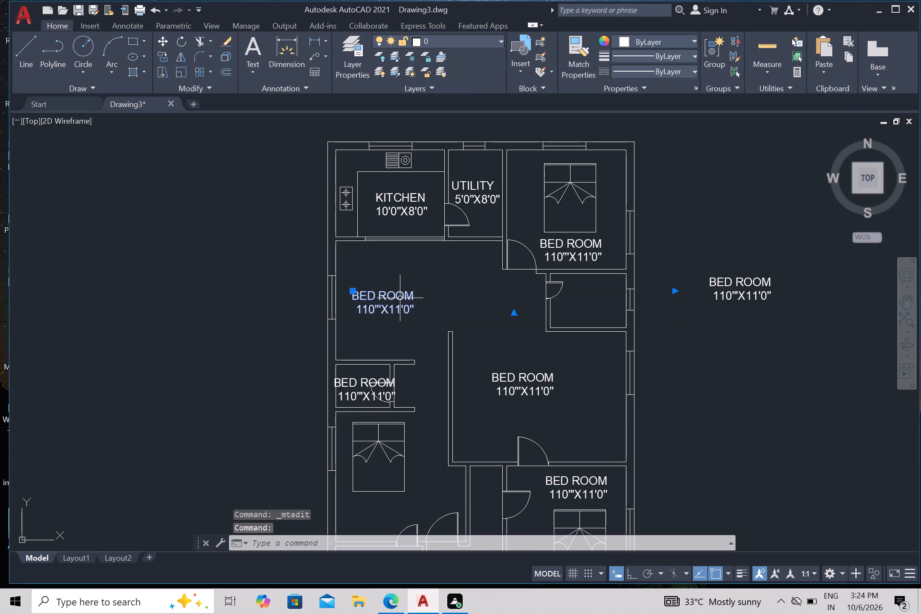
pyautogui.click(425, 317)
pyautogui.click(415, 297)
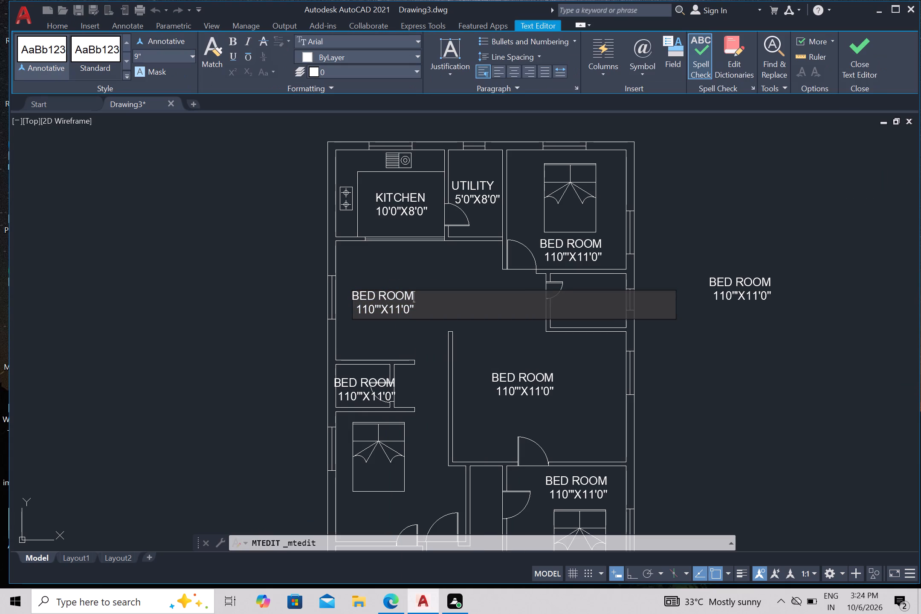
pyautogui.press('BackSpace')
pyautogui.press('BackSpace')
pyautogui.press('BackSpace')
pyautogui.press('BackSpace')
pyautogui.press('BackSpace')
pyautogui.press('BackSpace')
pyautogui.press('BackSpace')
pyautogui.press('BackSpace')
pyautogui.press('BackSpace')
pyautogui.press('BackSpace')
pyautogui.press('BackSpace')
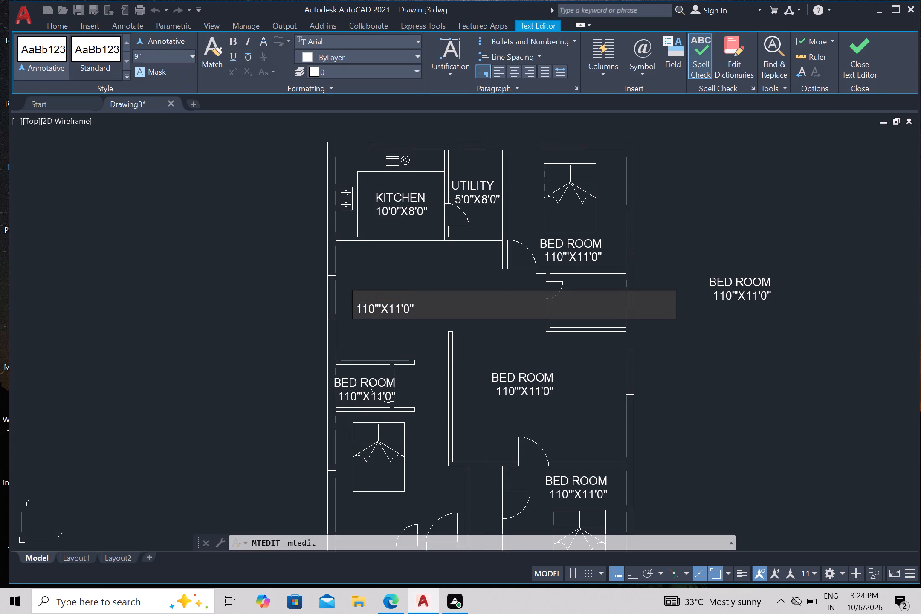
pyautogui.press('space')
pyautogui.press('space')
pyautogui.write('DINING')
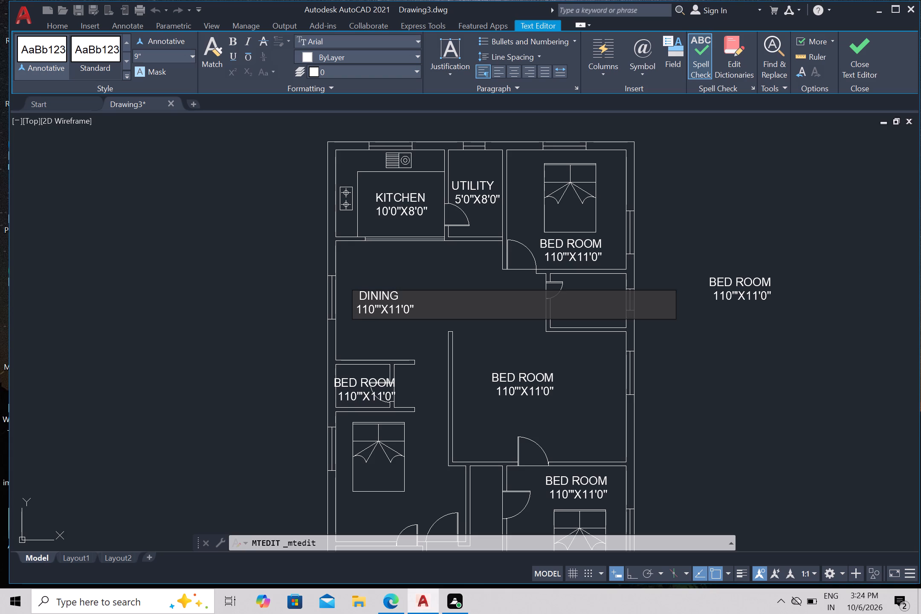
# Replace the dining label's size line with 10'0"X11'0" and finish the text edit.
pyautogui.click(414, 307)
pyautogui.press('BackSpace')
pyautogui.press('BackSpace')
pyautogui.press('BackSpace')
pyautogui.press('BackSpace')
pyautogui.press('BackSpace')
pyautogui.press('BackSpace')
pyautogui.press('BackSpace')
pyautogui.press('BackSpace')
pyautogui.press('BackSpace')
pyautogui.press('BackSpace')
pyautogui.press('BackSpace')
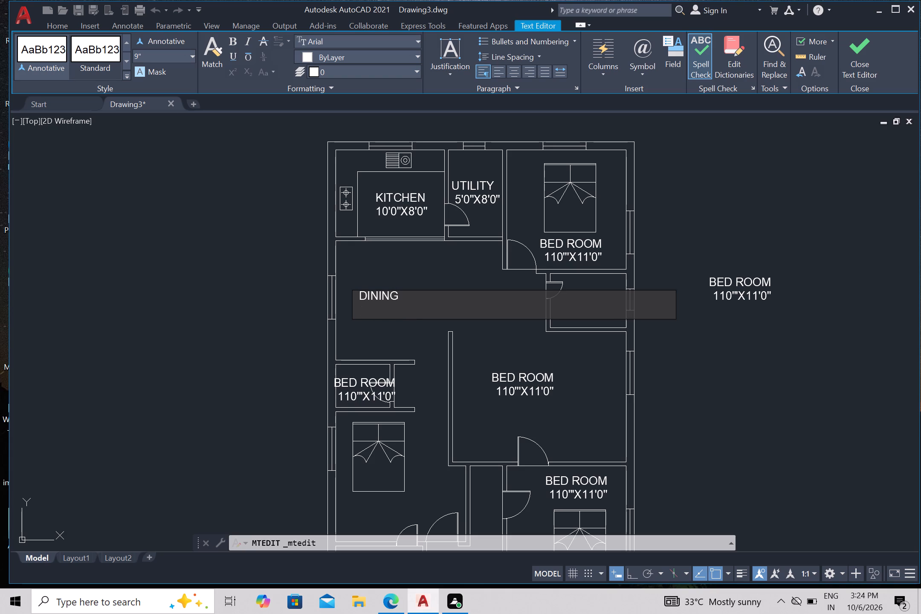
pyautogui.write("10'0")
pyautogui.hotkey('shift', '"')
pyautogui.press('x')
pyautogui.write("11'")
pyautogui.press('0')
pyautogui.hotkey('shift', '"')
pyautogui.click(418, 339)
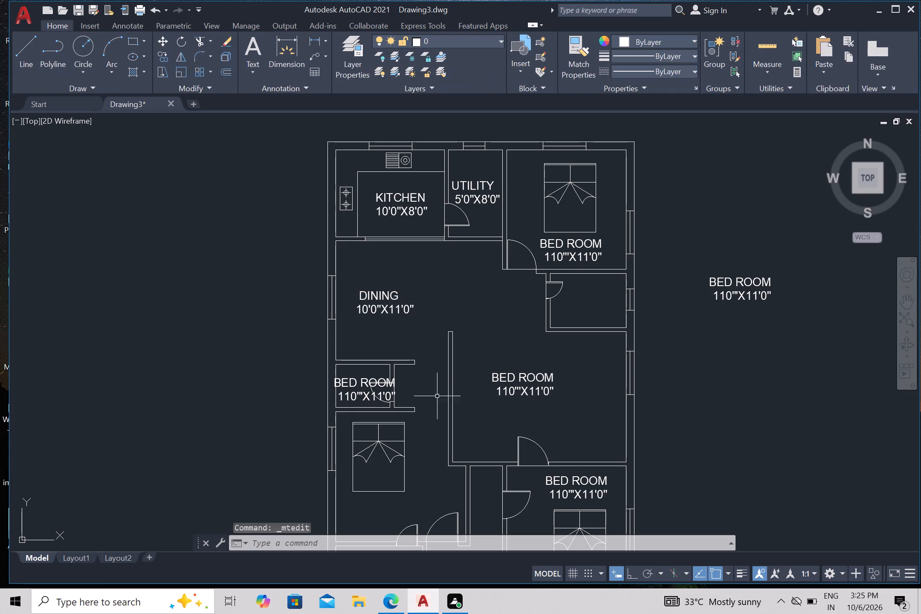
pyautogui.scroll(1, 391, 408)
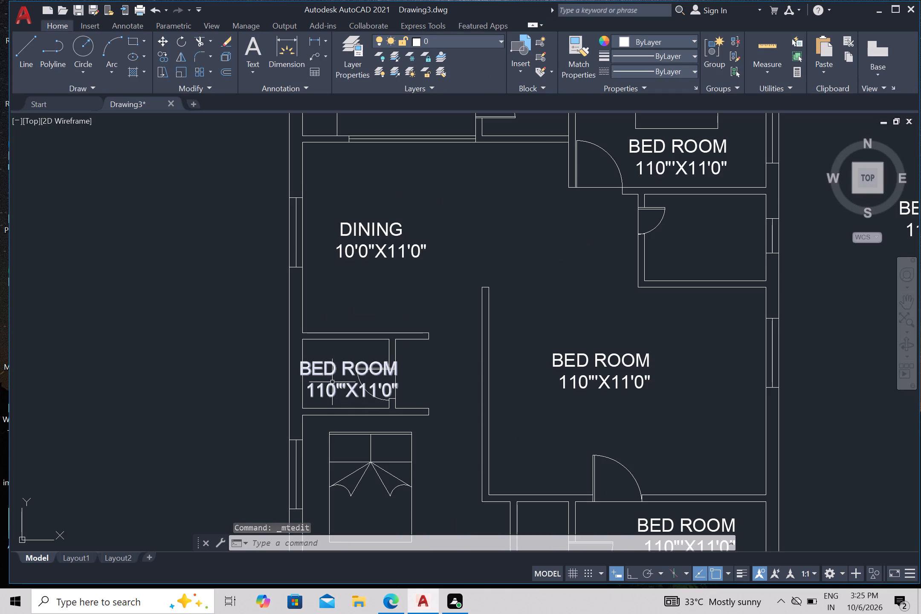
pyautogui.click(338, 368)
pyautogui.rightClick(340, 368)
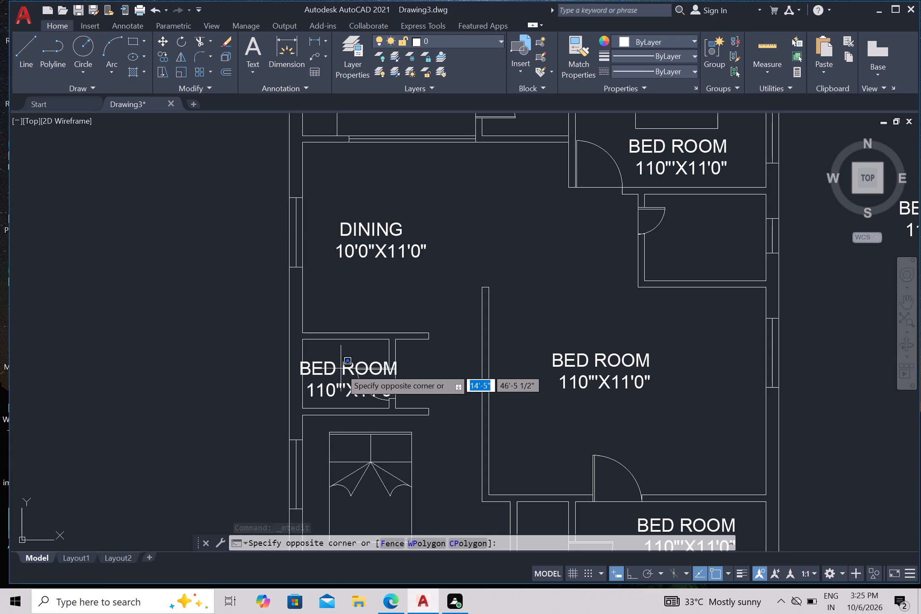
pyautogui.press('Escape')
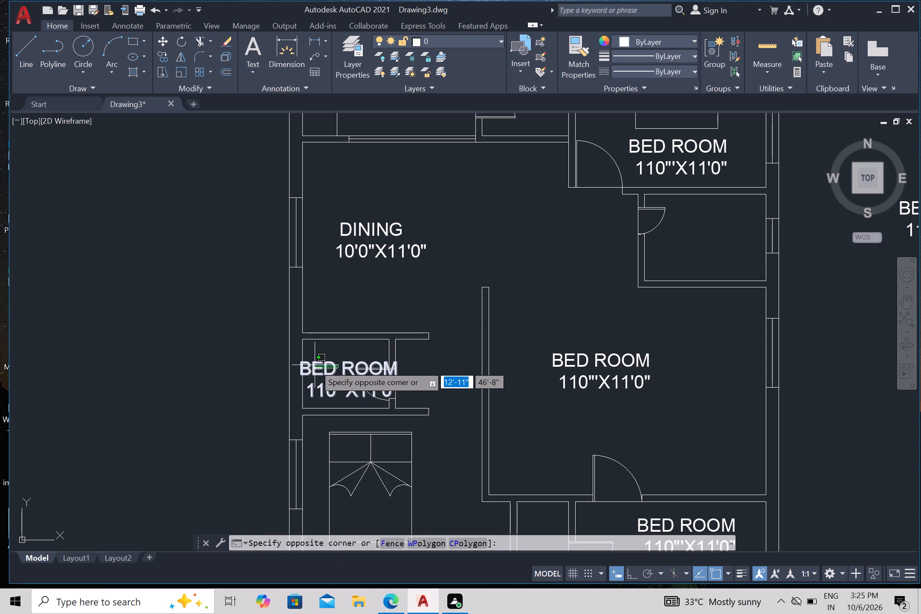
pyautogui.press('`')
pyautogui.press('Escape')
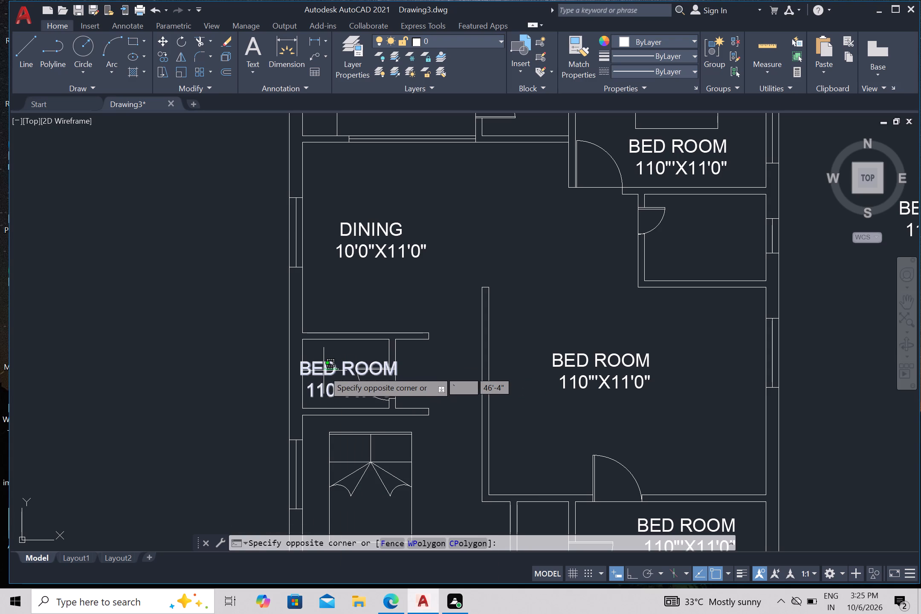
# Replace the name line of the label in the small room below the dining area with POOJA, preceded by two spaces.
pyautogui.click(330, 391)
pyautogui.rightClick(330, 391)
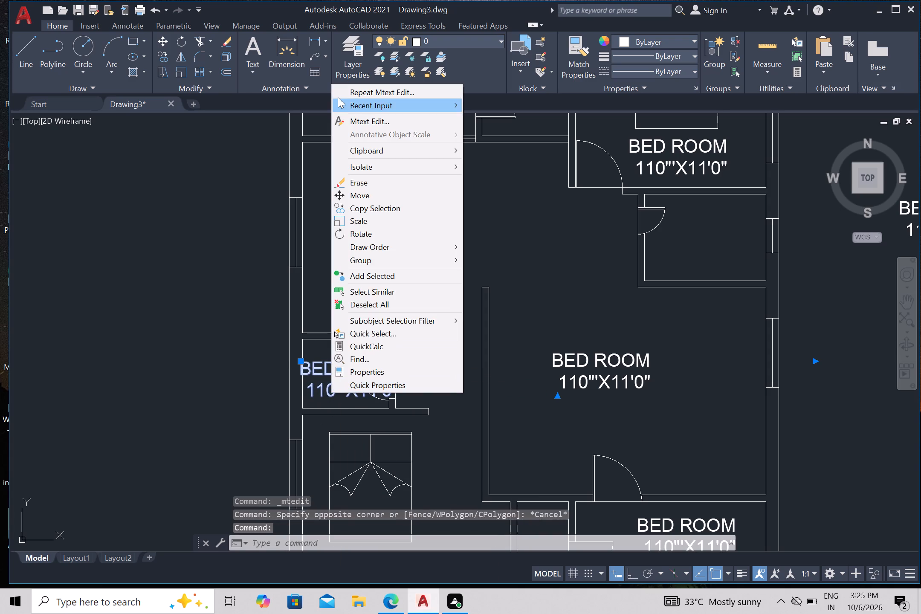
pyautogui.click(374, 124)
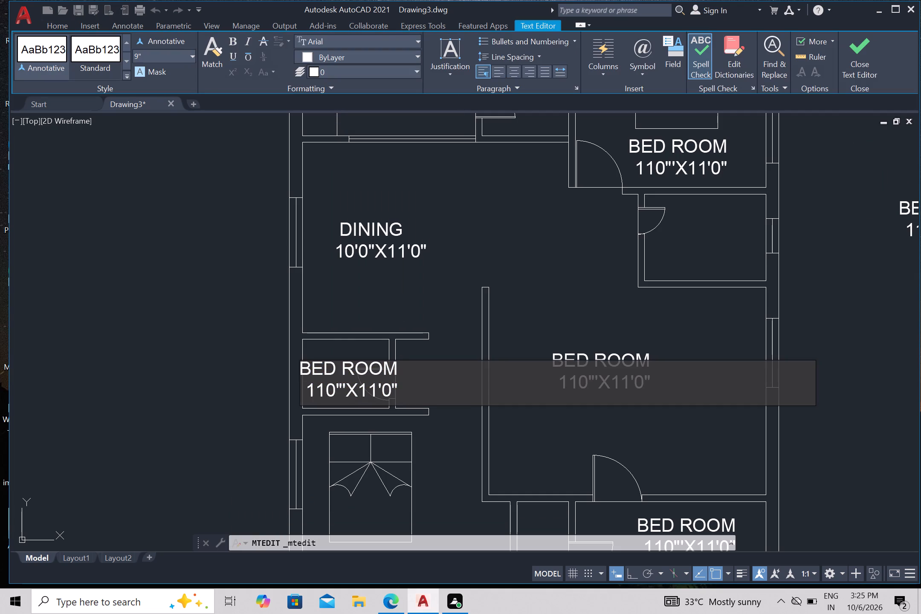
pyautogui.click(399, 374)
pyautogui.press('BackSpace')
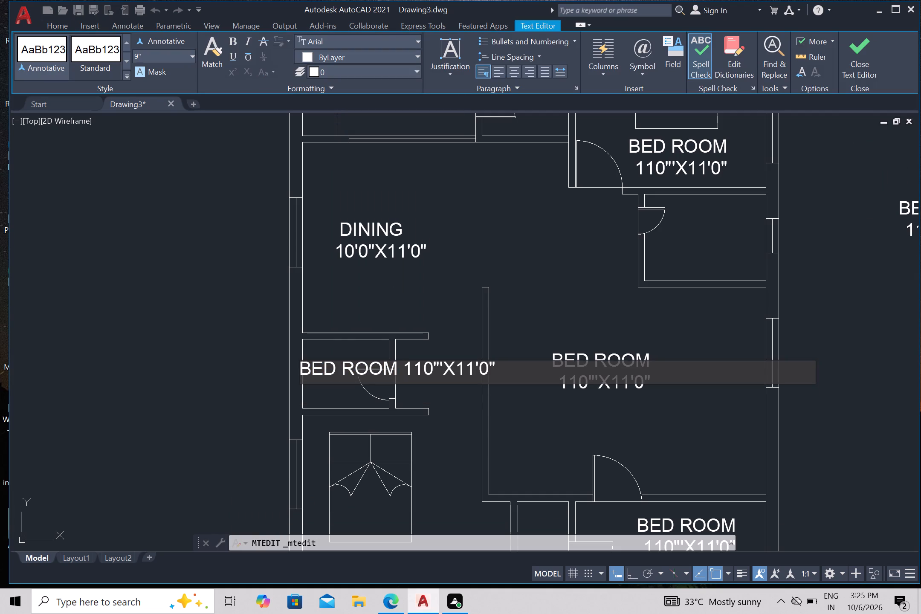
pyautogui.press('BackSpace')
pyautogui.press('BackSpace')
pyautogui.press('BackSpace')
pyautogui.press('BackSpace')
pyautogui.press('BackSpace')
pyautogui.press('BackSpace')
pyautogui.press('BackSpace')
pyautogui.press('BackSpace')
pyautogui.press('BackSpace')
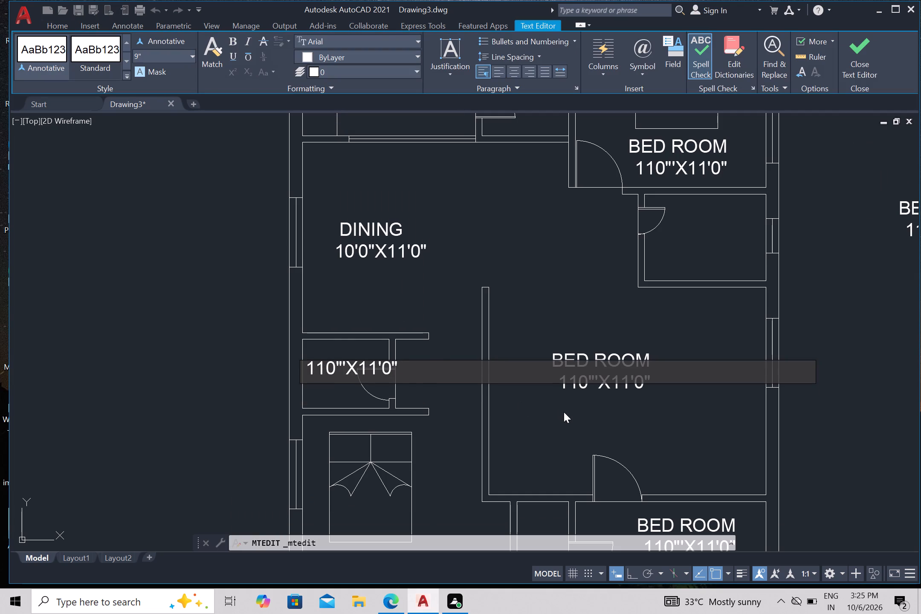
pyautogui.press('space')
pyautogui.press('space')
pyautogui.write('POO')
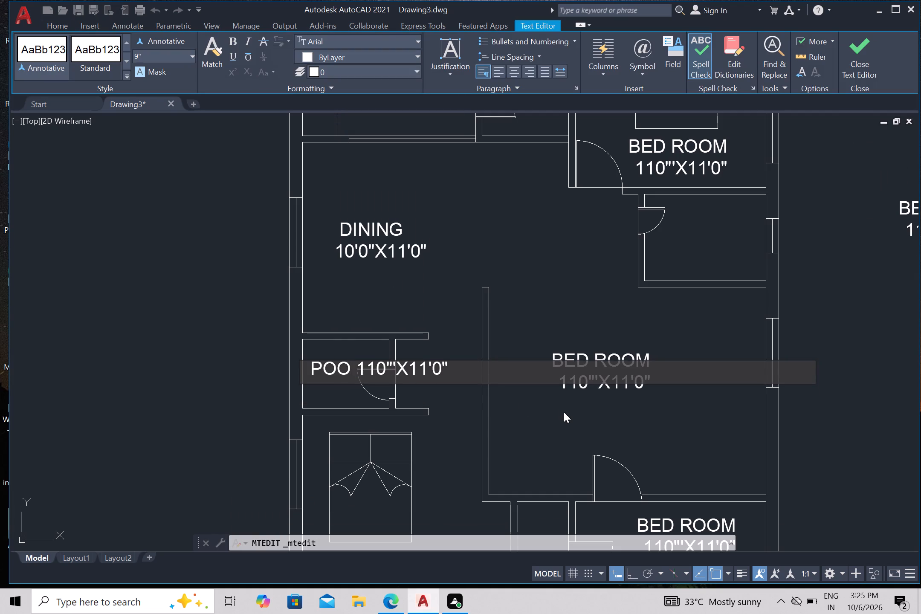
pyautogui.write('JA')
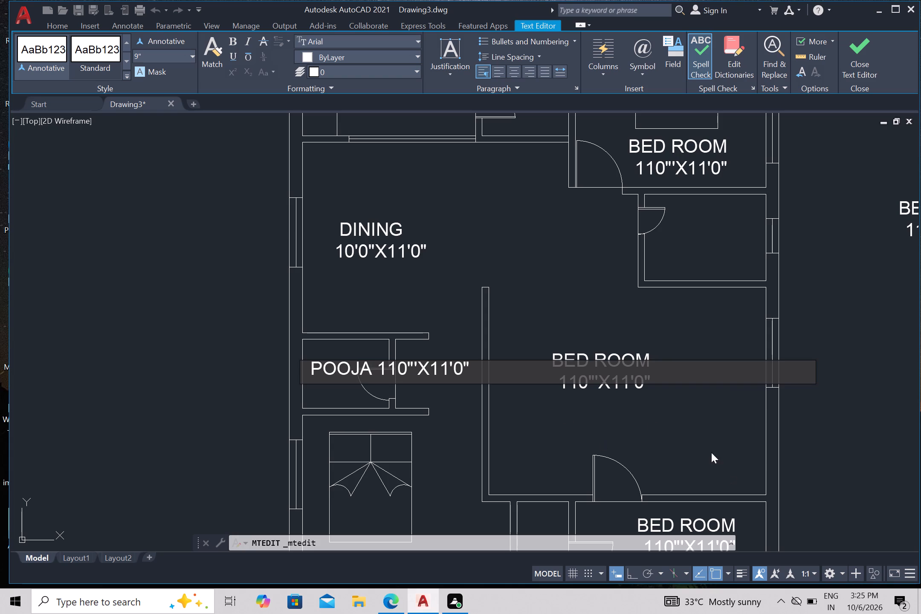
# Replace the pooja label's size text with a new second line reading 5'0"X4'0", preceded by one space, and finish the text edit.
pyautogui.click(475, 372)
pyautogui.press('BackSpace')
pyautogui.press('BackSpace')
pyautogui.press('BackSpace')
pyautogui.press('BackSpace')
pyautogui.press('BackSpace')
pyautogui.press('BackSpace')
pyautogui.press('BackSpace')
pyautogui.press('BackSpace')
pyautogui.press('BackSpace')
pyautogui.press('BackSpace')
pyautogui.press('BackSpace')
pyautogui.press('BackSpace')
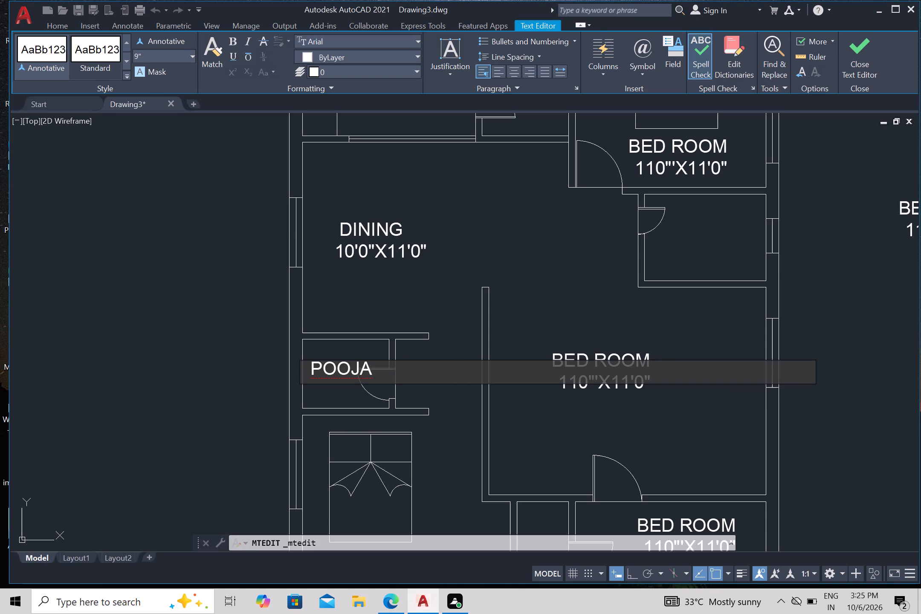
pyautogui.press('Return')
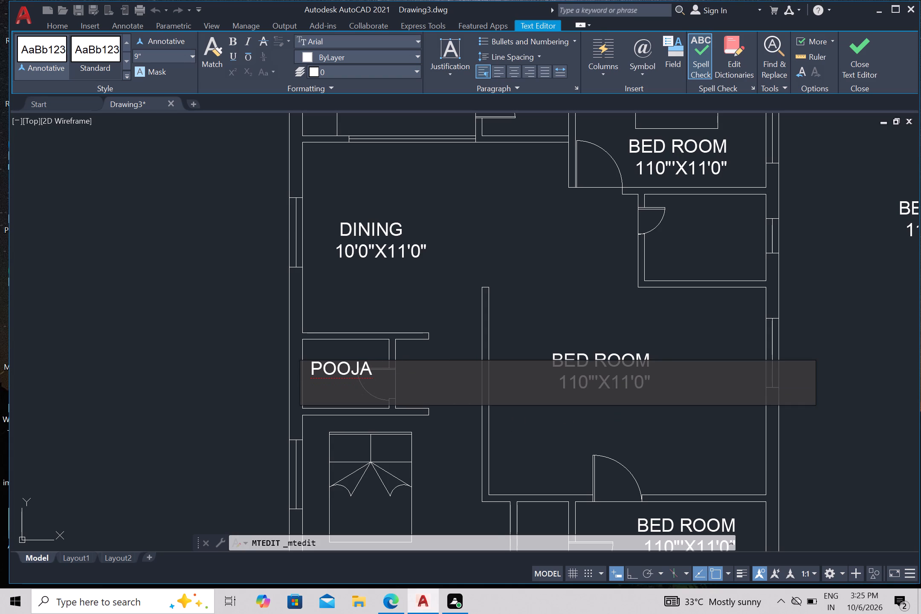
pyautogui.press('space')
pyautogui.write('5')
pyautogui.write("'0")
pyautogui.hotkey('shift', '"')
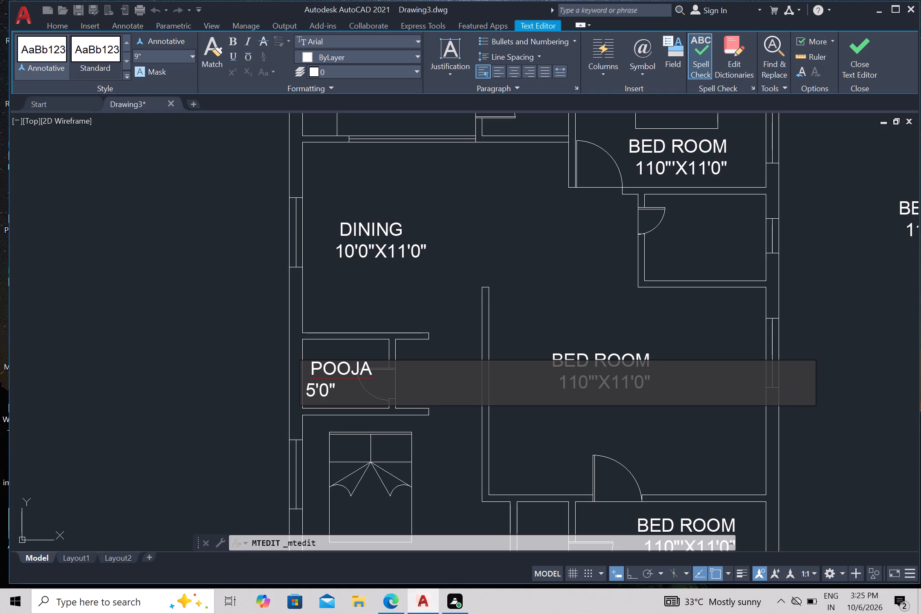
pyautogui.write("X4'")
pyautogui.press('0')
pyautogui.hotkey('shift', '"')
pyautogui.click(428, 447)
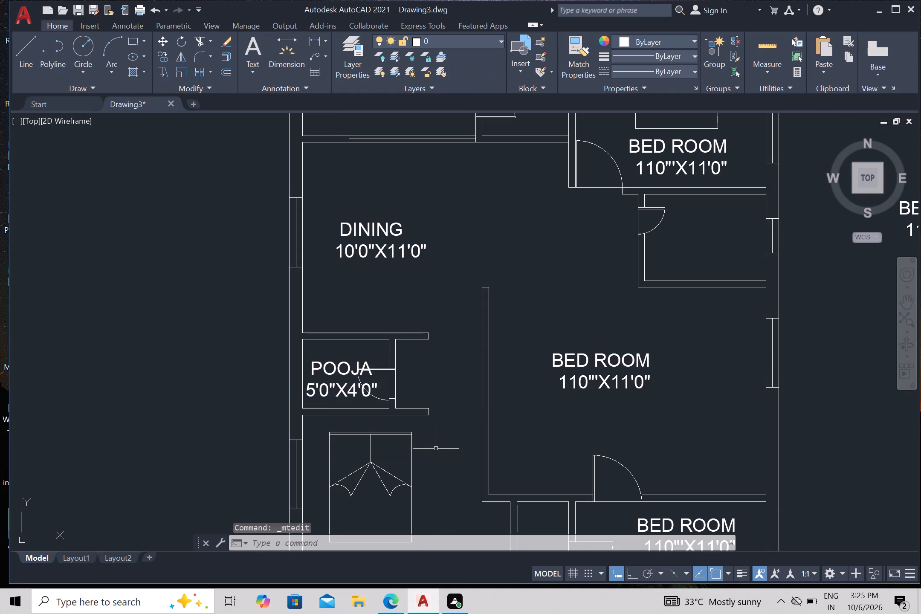
# Copy the BED ROOM label from the large central room into the bedroom below the pooja room, placing it just beneath the bed.
pyautogui.scroll(-1, 436, 450)
pyautogui.moveTo(432, 478); pyautogui.dragTo(431, 348, button='middle')
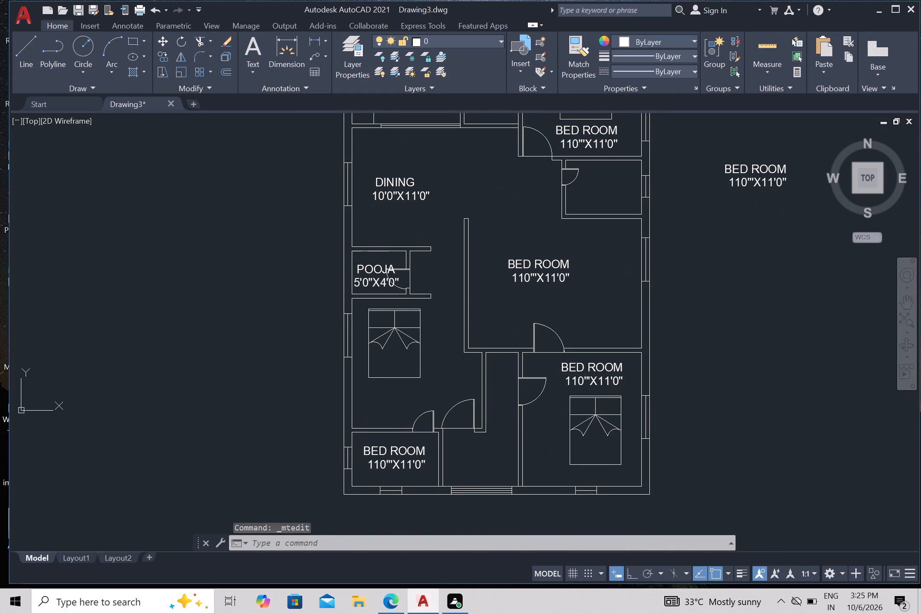
pyautogui.click(542, 269)
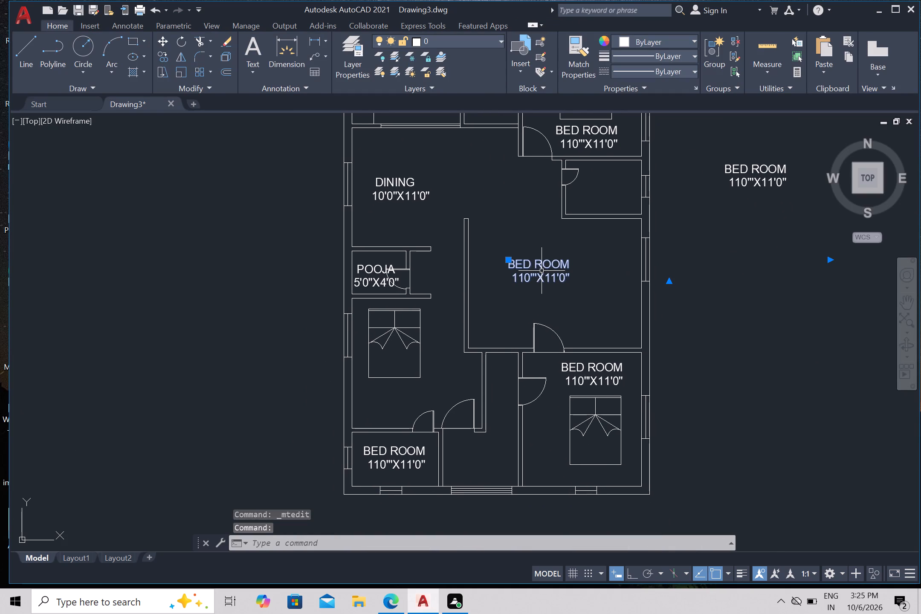
pyautogui.write('C0')
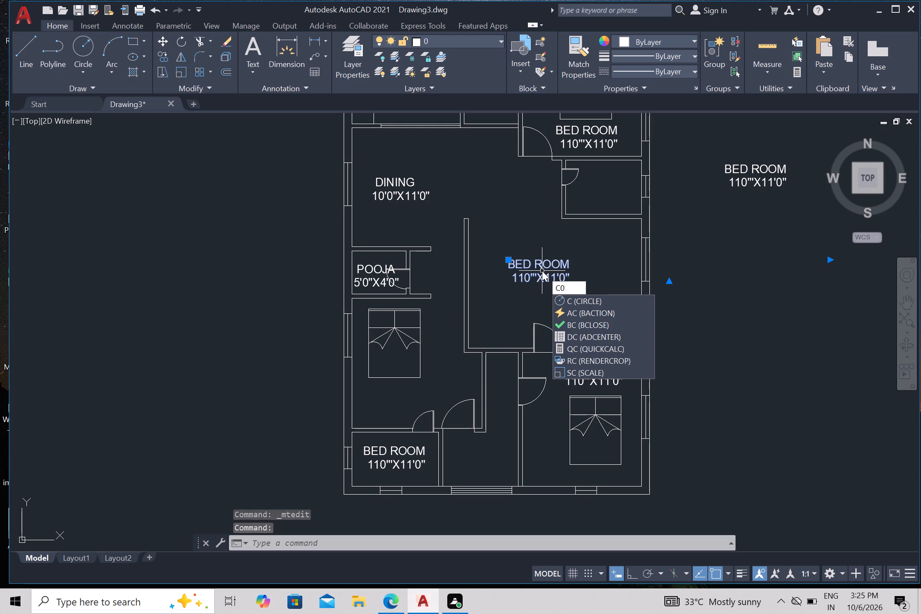
pyautogui.press('BackSpace')
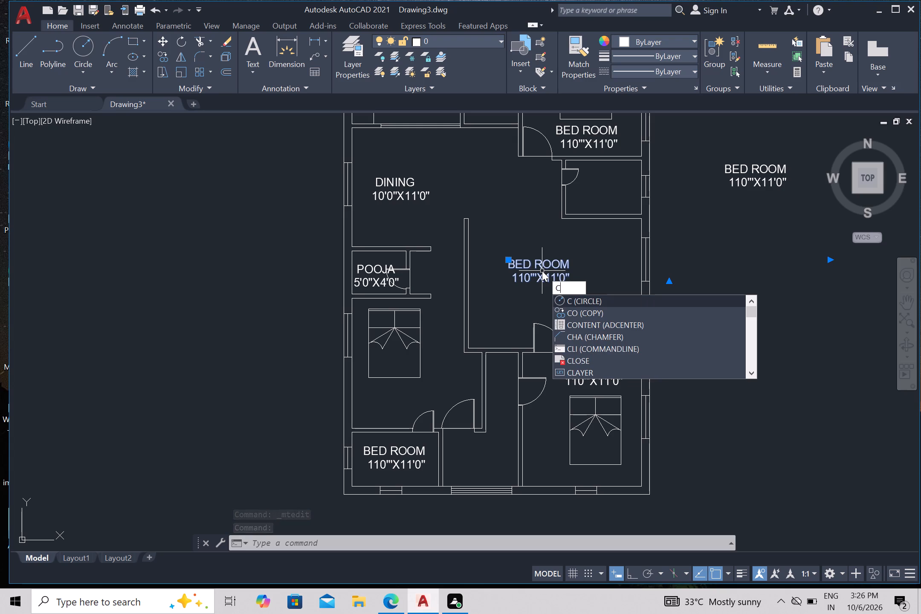
pyautogui.press('o')
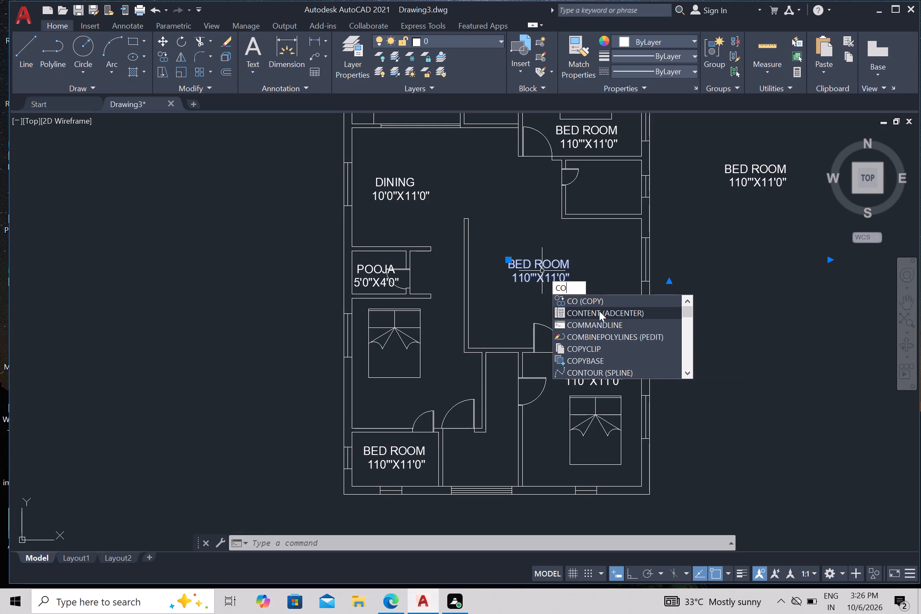
pyautogui.click(594, 302)
pyautogui.click(549, 274)
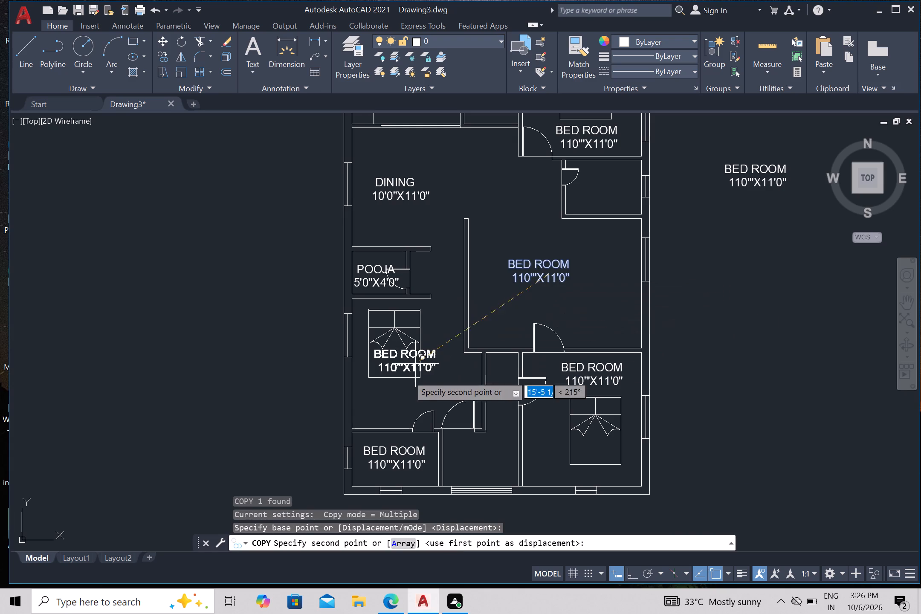
pyautogui.click(403, 401)
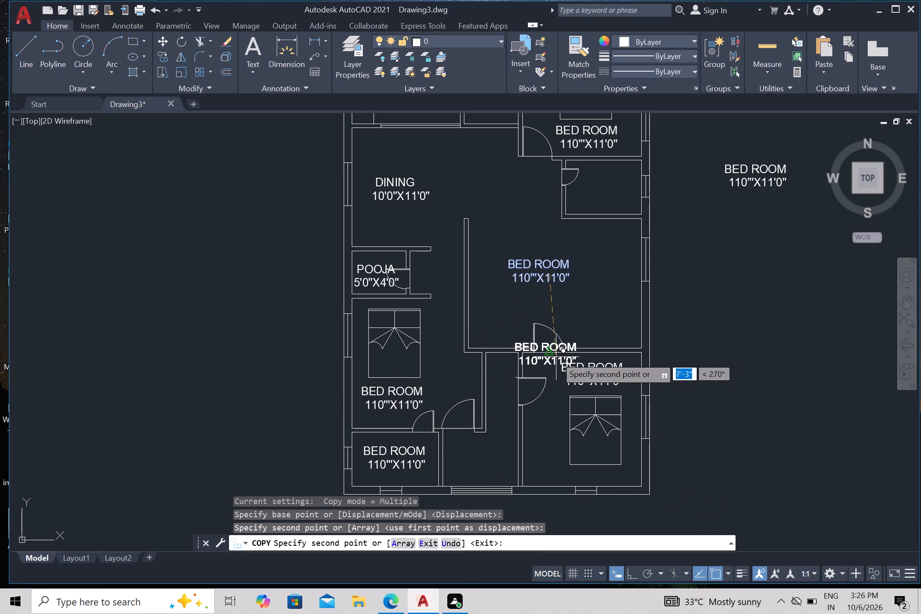
pyautogui.press('Escape')
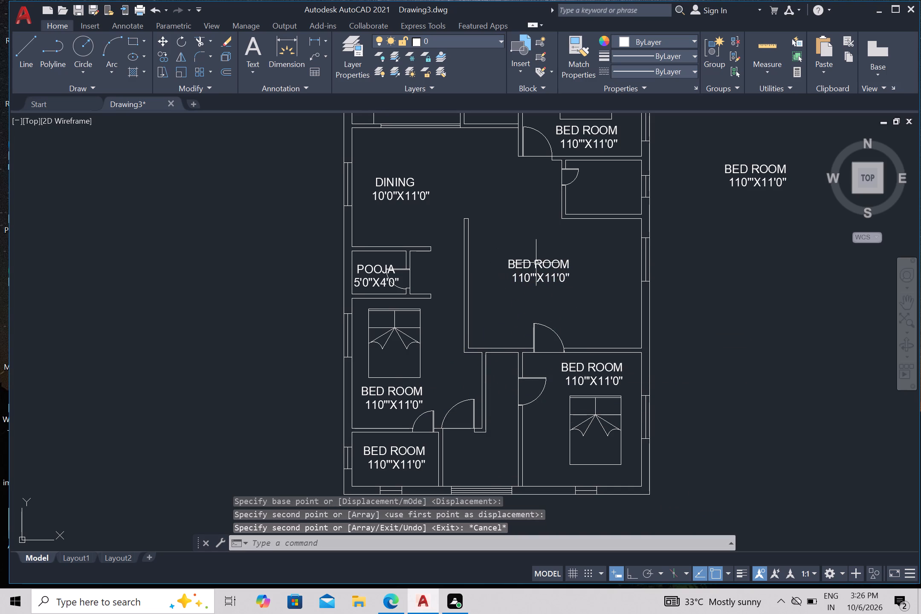
# Replace the name line of the label in the large room beside the pooja room with LIVING / HALL.
pyautogui.click(537, 267)
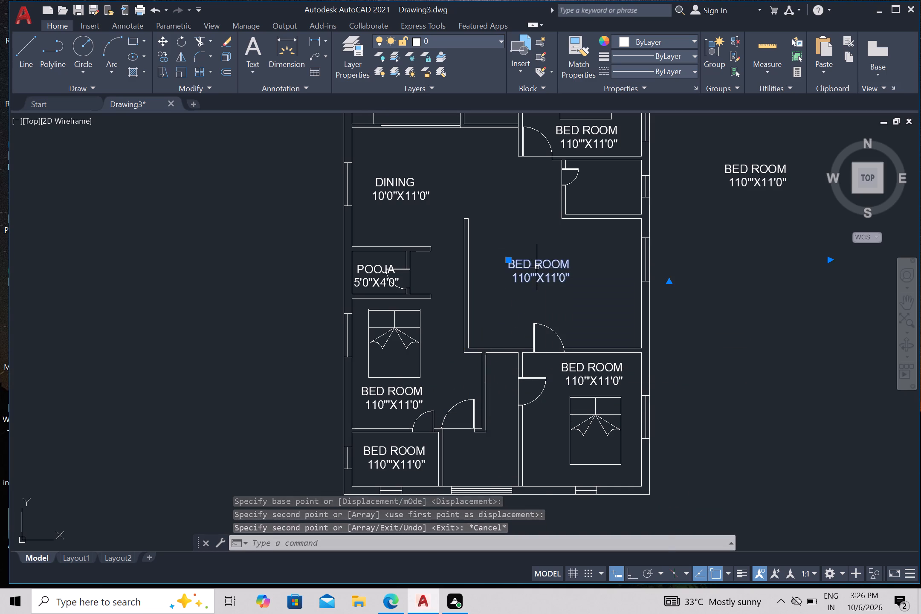
pyautogui.rightClick(536, 267)
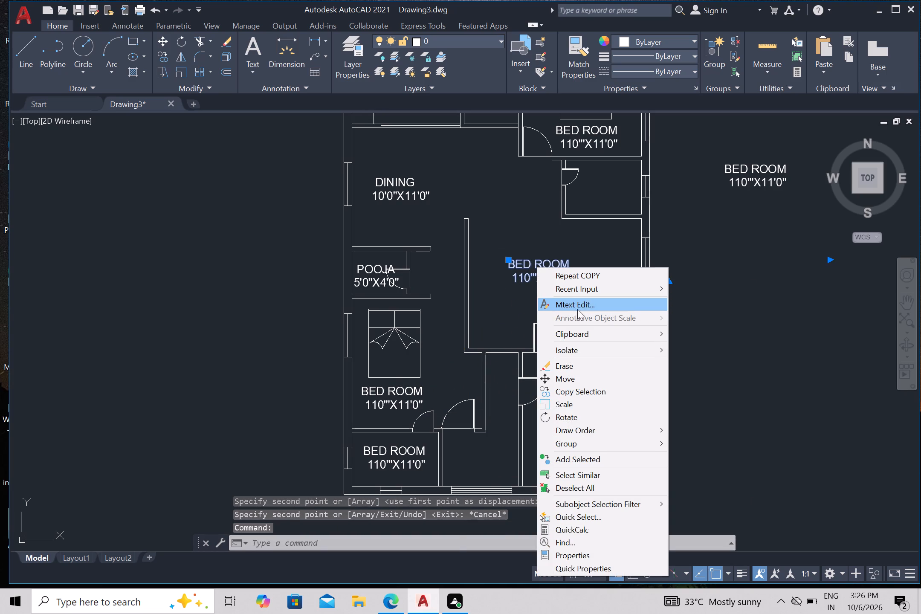
pyautogui.click(586, 303)
pyautogui.click(576, 266)
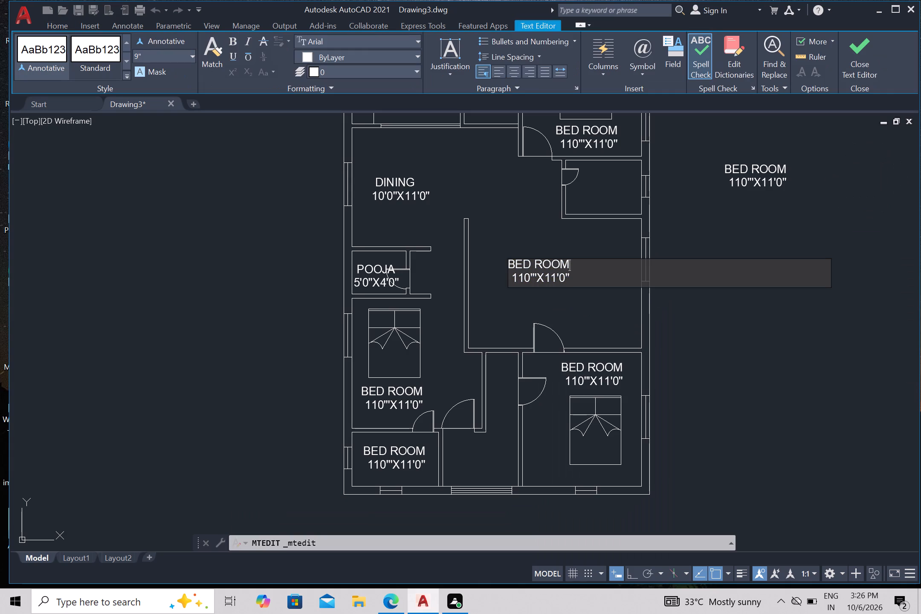
pyautogui.press('BackSpace')
pyautogui.press('BackSpace')
pyautogui.press('BackSpace')
pyautogui.press('BackSpace')
pyautogui.press('BackSpace')
pyautogui.press('BackSpace')
pyautogui.press('BackSpace')
pyautogui.press('BackSpace')
pyautogui.press('BackSpace')
pyautogui.press('BackSpace')
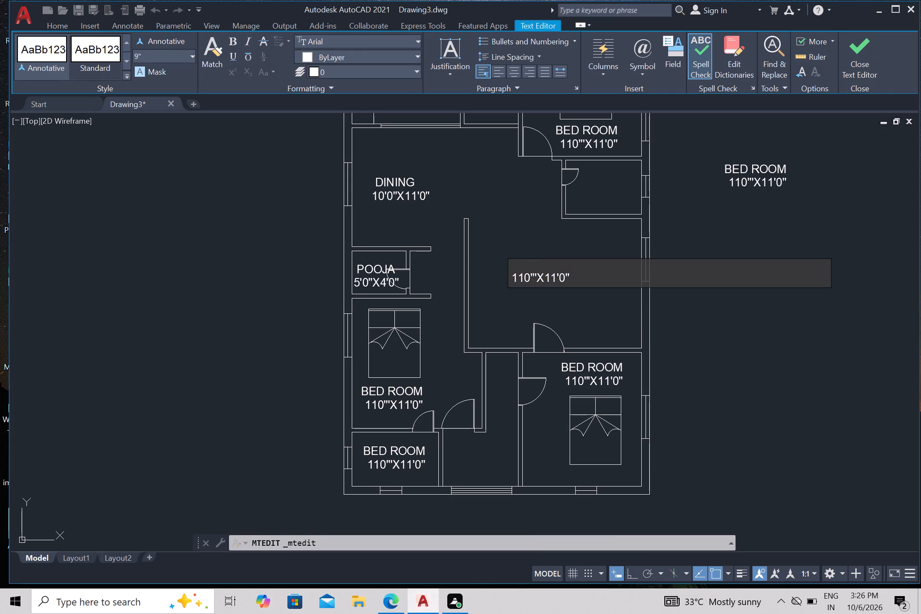
pyautogui.write('LIVING')
pyautogui.press('space')
pyautogui.press('/')
pyautogui.press('space')
pyautogui.write('HALL')
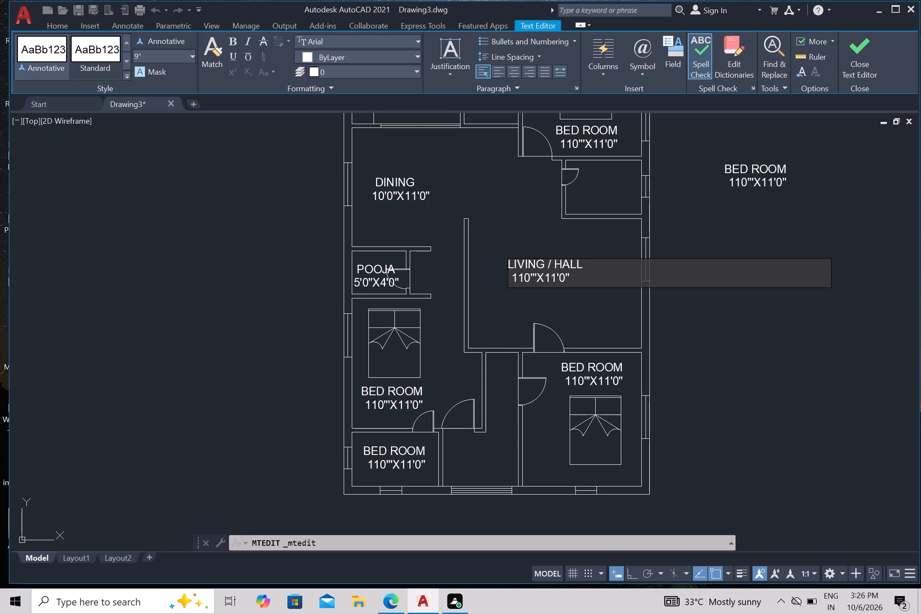
# Replace the living hall label's size line with 16'0"X12'0", adding two more leading spaces, and finish the text edit.
pyautogui.click(574, 274)
pyautogui.press('BackSpace')
pyautogui.press('BackSpace')
pyautogui.press('BackSpace')
pyautogui.press('BackSpace')
pyautogui.press('BackSpace')
pyautogui.press('BackSpace')
pyautogui.press('BackSpace')
pyautogui.press('BackSpace')
pyautogui.press('BackSpace')
pyautogui.press('BackSpace')
pyautogui.press('BackSpace')
pyautogui.press('space')
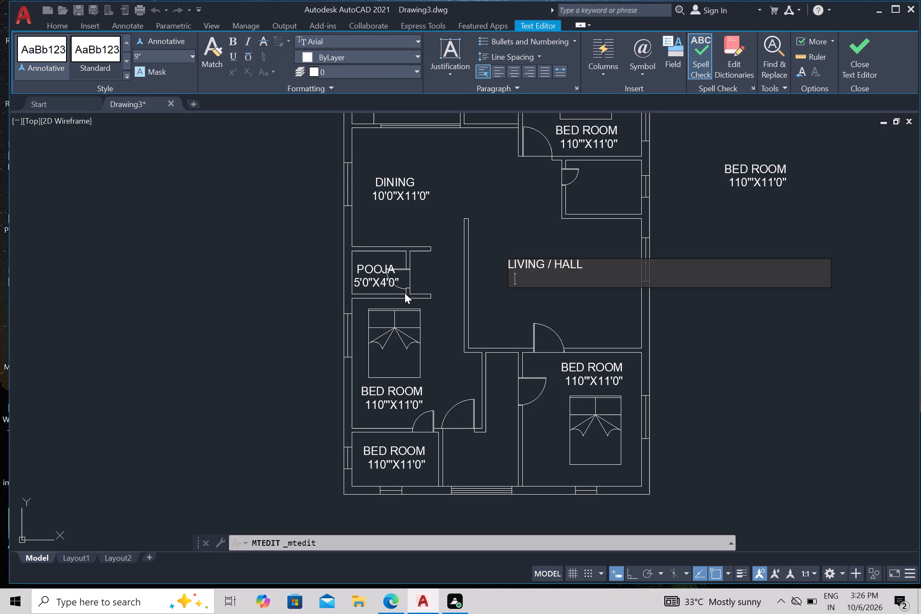
pyautogui.press('space')
pyautogui.press('1')
pyautogui.write("6'0")
pyautogui.hotkey('shift', '"')
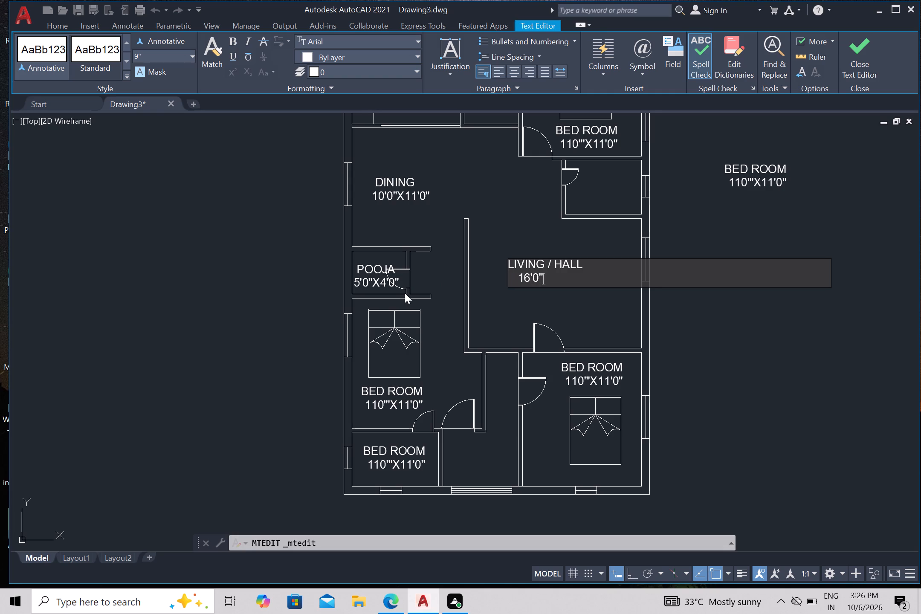
pyautogui.press('x')
pyautogui.write('12')
pyautogui.write("'0")
pyautogui.hotkey('shift', '"')
pyautogui.click(828, 391)
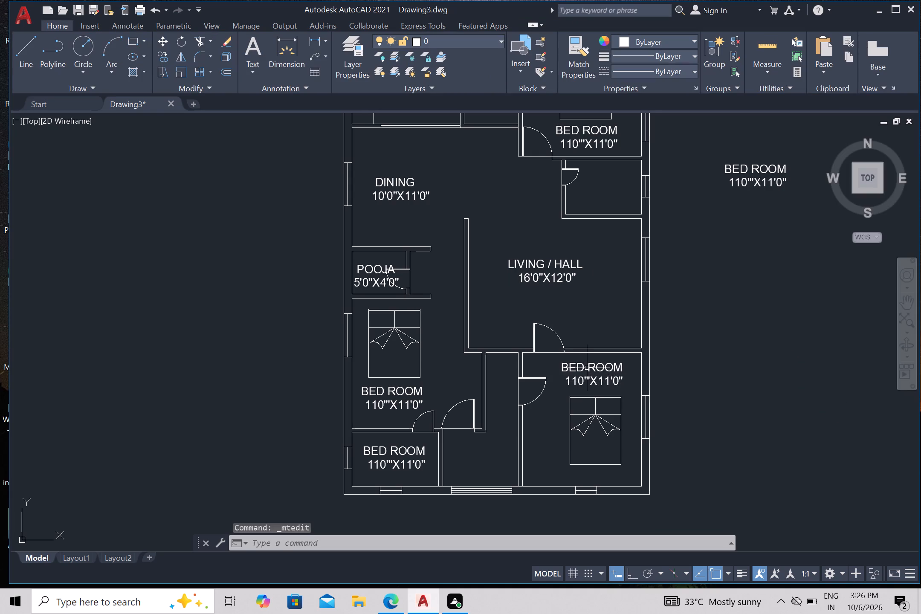
# Change the name line of the bedroom label below the living hall to BED ROOM 2.
pyautogui.click(597, 379)
pyautogui.rightClick(597, 379)
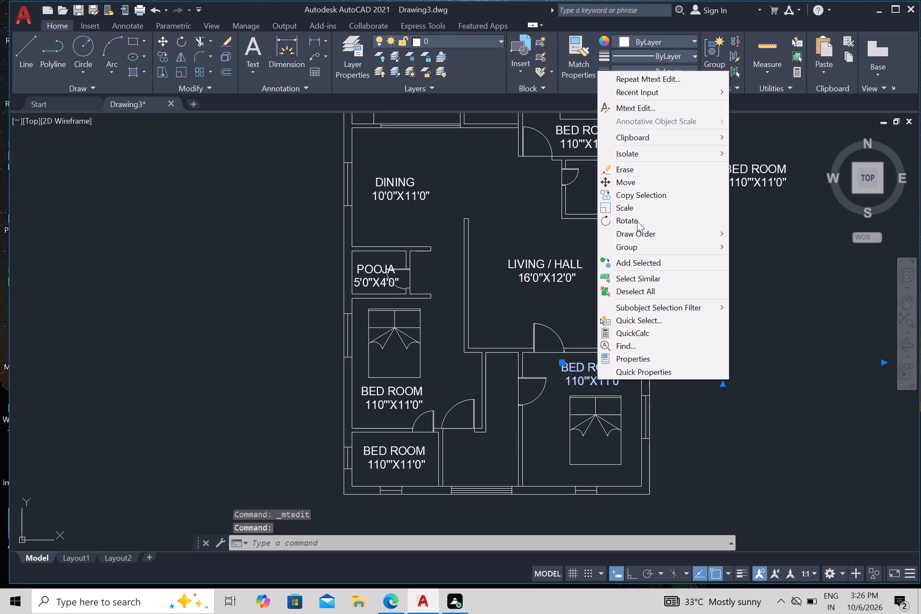
pyautogui.click(630, 109)
pyautogui.click(625, 368)
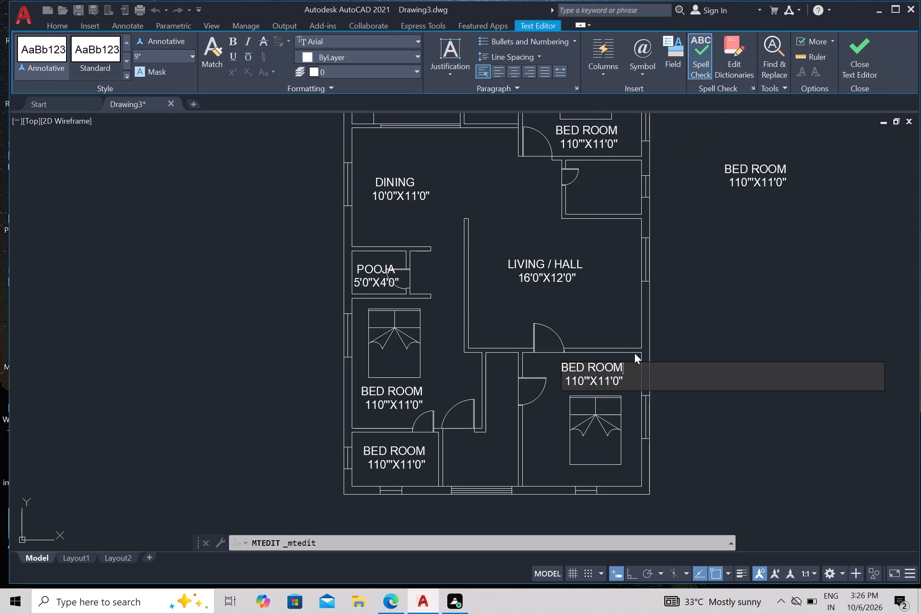
pyautogui.press('space')
pyautogui.press('2')
# Change the second dimension in the BED ROOM 2 label's size line to 12'0" and finish the text edit.
pyautogui.click(626, 382)
pyautogui.press('BackSpace')
pyautogui.press('BackSpace')
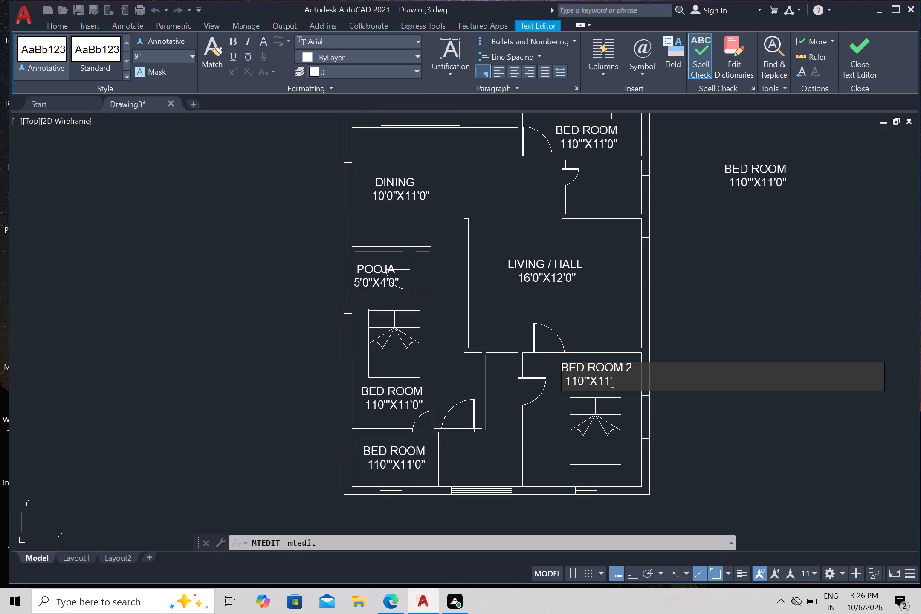
pyautogui.press('BackSpace')
pyautogui.press('BackSpace')
pyautogui.press('2')
pyautogui.write("'0")
pyautogui.hotkey('shift', '"')
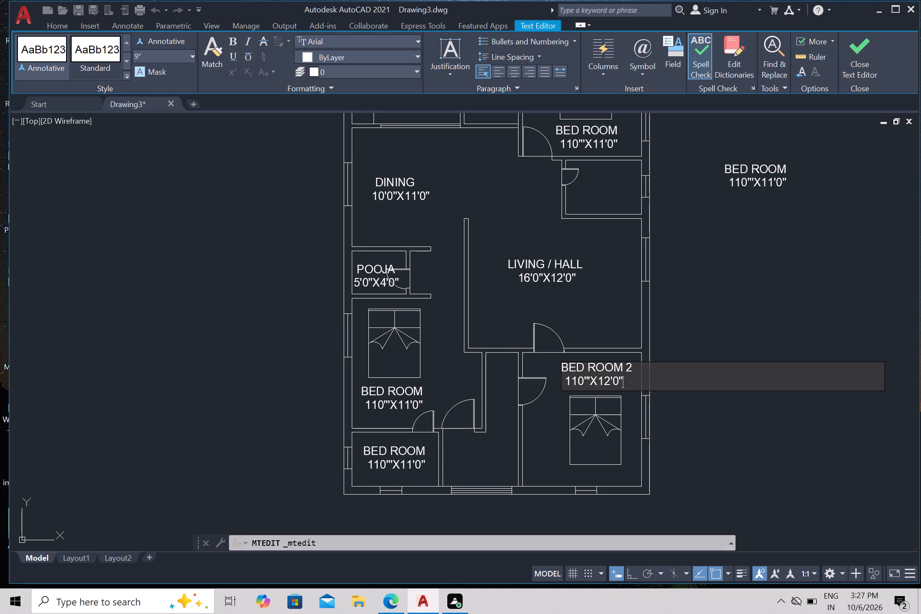
pyautogui.click(708, 432)
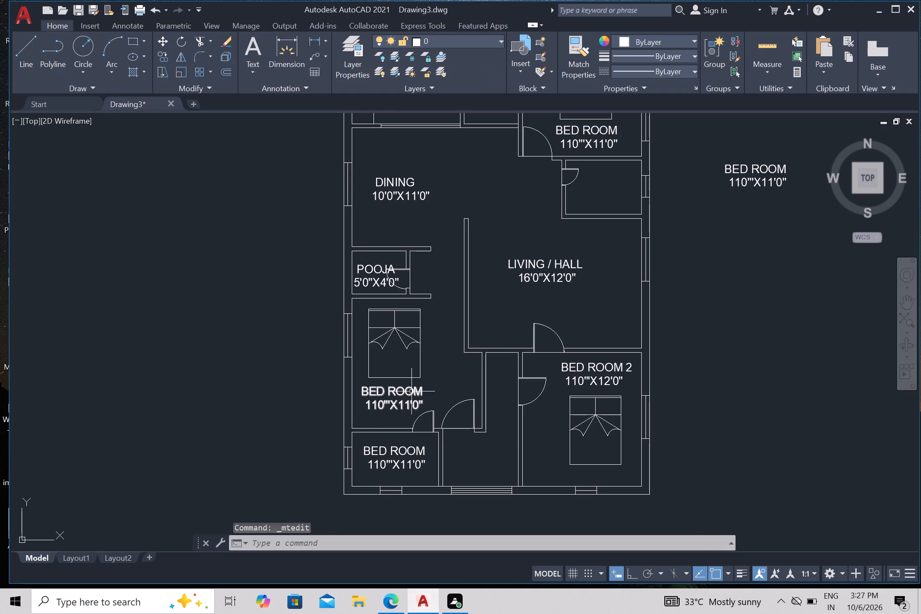
# Replace the name line of the bedroom label below the pooja room with MASTER BED ROOM.
pyautogui.click(382, 400)
pyautogui.rightClick(382, 400)
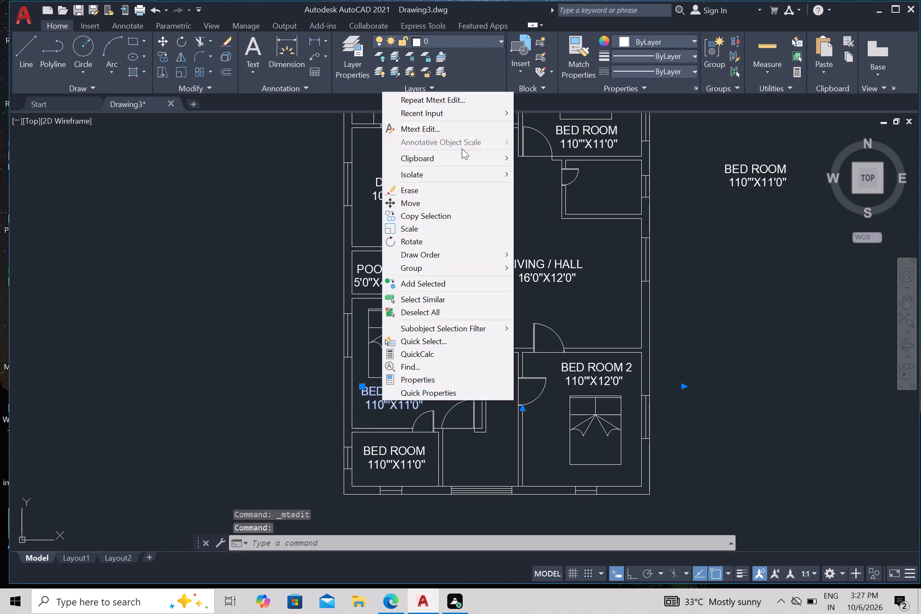
pyautogui.click(464, 132)
pyautogui.click(426, 390)
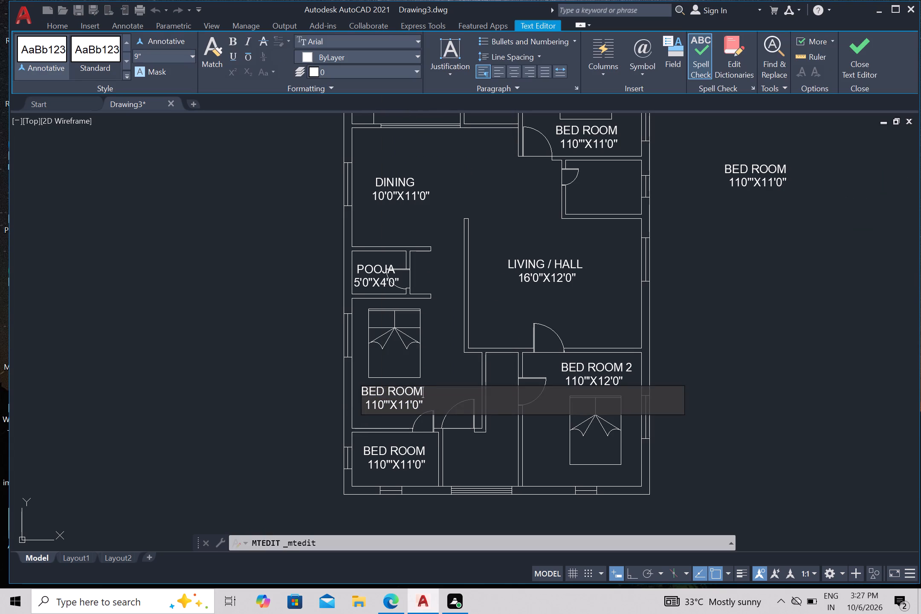
pyautogui.press('BackSpace')
pyautogui.press('BackSpace')
pyautogui.press('BackSpace')
pyautogui.press('BackSpace')
pyautogui.press('BackSpace')
pyautogui.press('BackSpace')
pyautogui.press('BackSpace')
pyautogui.press('BackSpace')
pyautogui.press('BackSpace')
pyautogui.press('BackSpace')
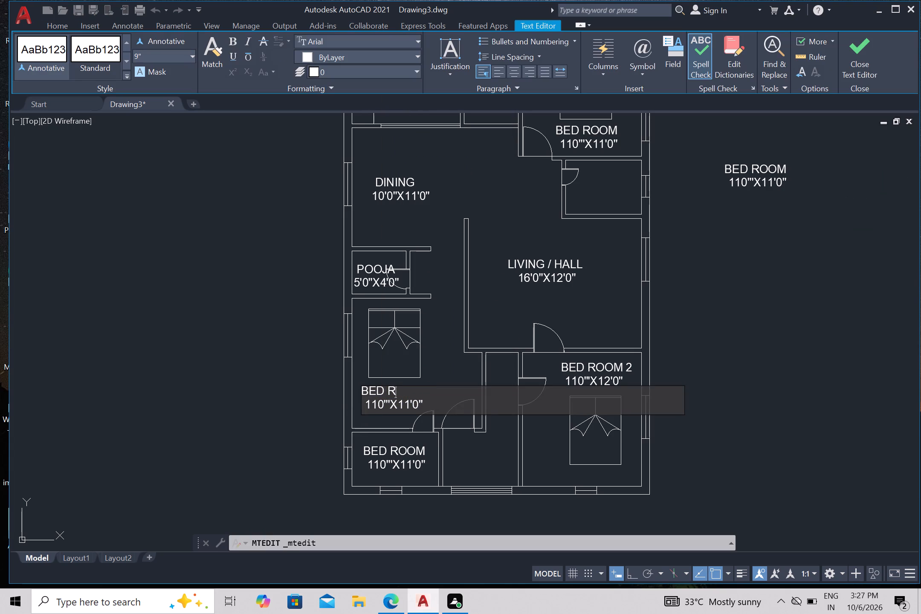
pyautogui.write('MASTER BED ROOM')
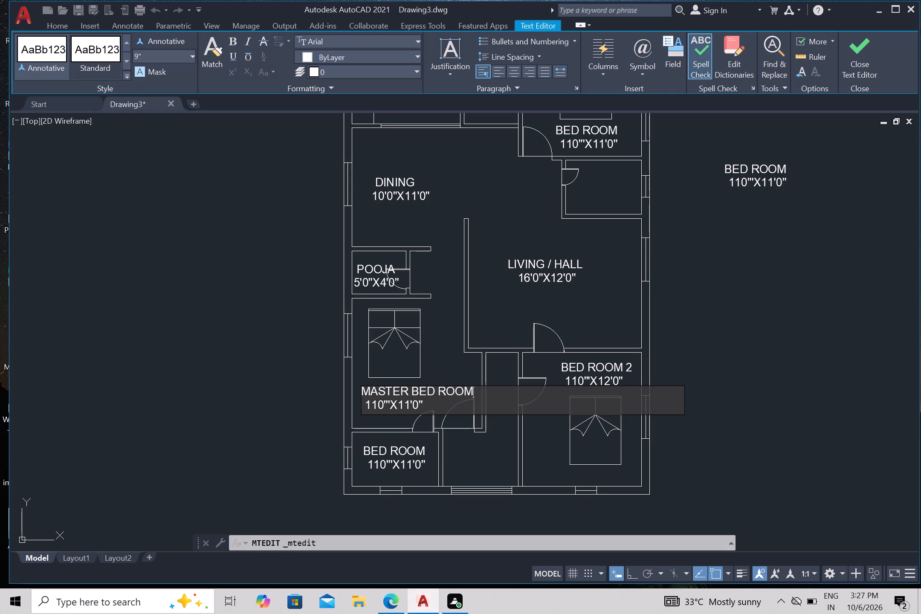
# Replace the master bedroom label's size text with a new second line reading 12'0"X12'0", preceded by seven spaces, and finish the text edit.
pyautogui.click(428, 404)
pyautogui.press('BackSpace')
pyautogui.press('BackSpace')
pyautogui.press('BackSpace')
pyautogui.press('BackSpace')
pyautogui.press('BackSpace')
pyautogui.press('BackSpace')
pyautogui.press('BackSpace')
pyautogui.press('BackSpace')
pyautogui.press('BackSpace')
pyautogui.press('BackSpace')
pyautogui.press('BackSpace')
pyautogui.press('BackSpace')
pyautogui.press('BackSpace')
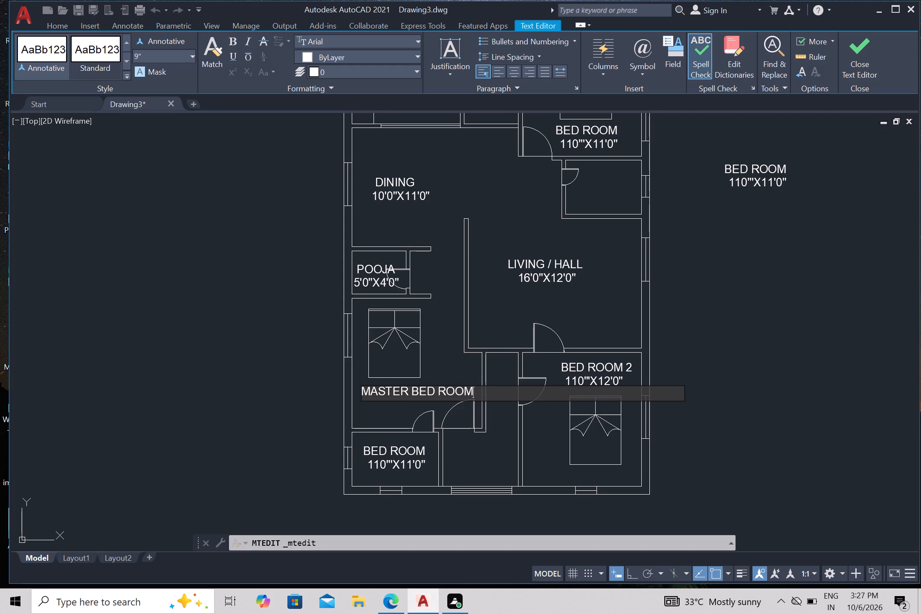
pyautogui.press('Return')
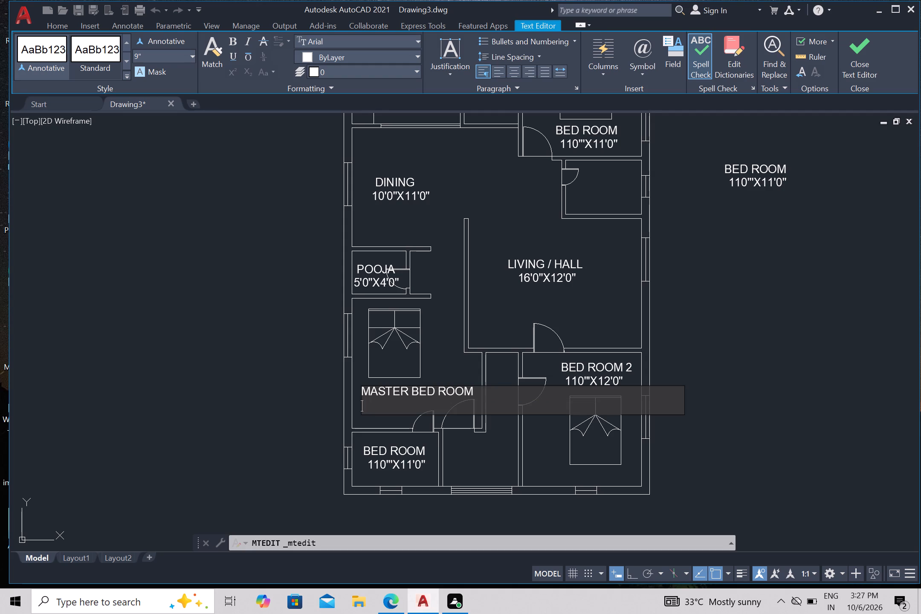
pyautogui.press('space')
pyautogui.press('space')
pyautogui.press('space')
pyautogui.press('space')
pyautogui.press('space')
pyautogui.press('space')
pyautogui.press('space')
pyautogui.write('12')
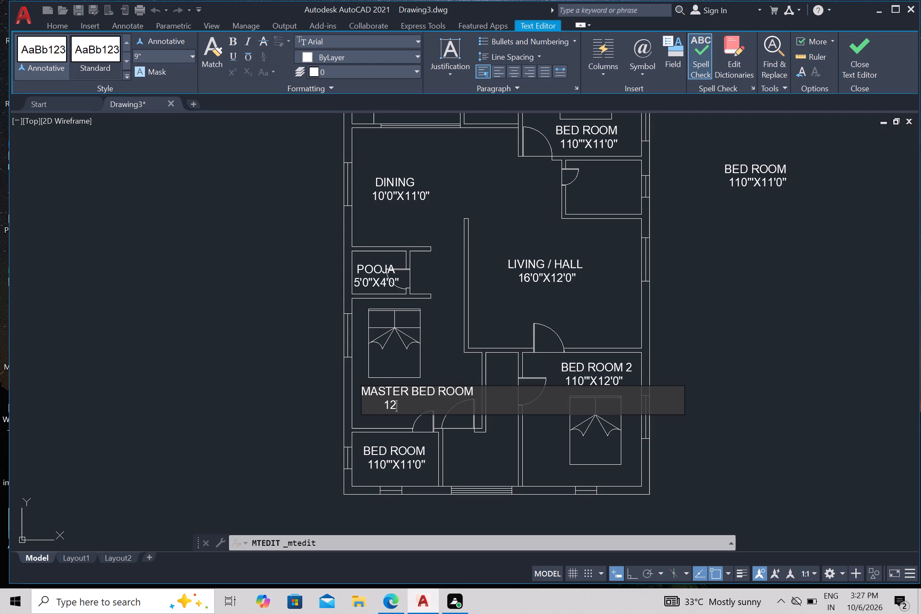
pyautogui.write("'0")
pyautogui.hotkey('shift', '"')
pyautogui.press('x')
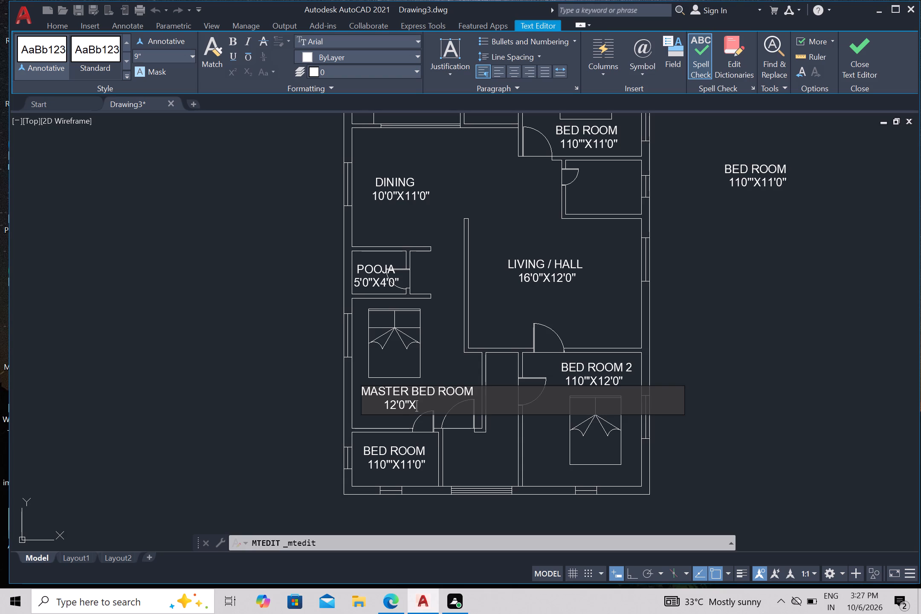
pyautogui.write('12')
pyautogui.write('\'0"')
pyautogui.click(480, 454)
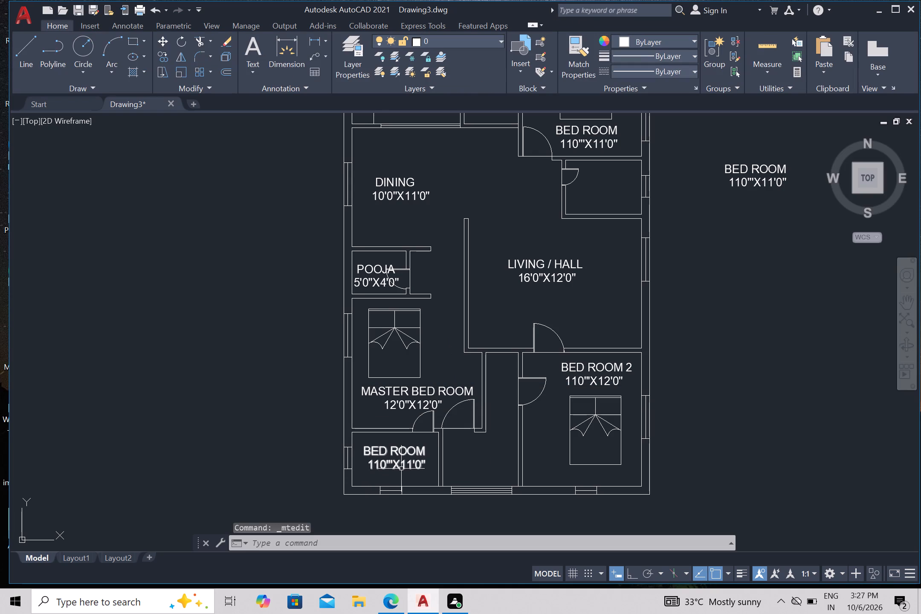
# Replace the name line of the label in the small room below the master bedroom with TOILET.
pyautogui.click(391, 464)
pyautogui.rightClick(391, 464)
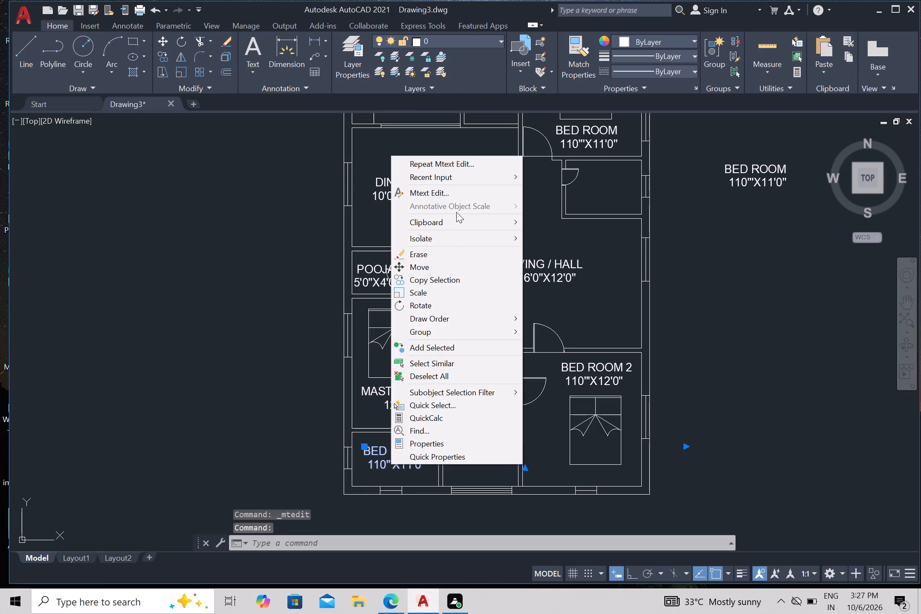
pyautogui.click(456, 191)
pyautogui.click(433, 451)
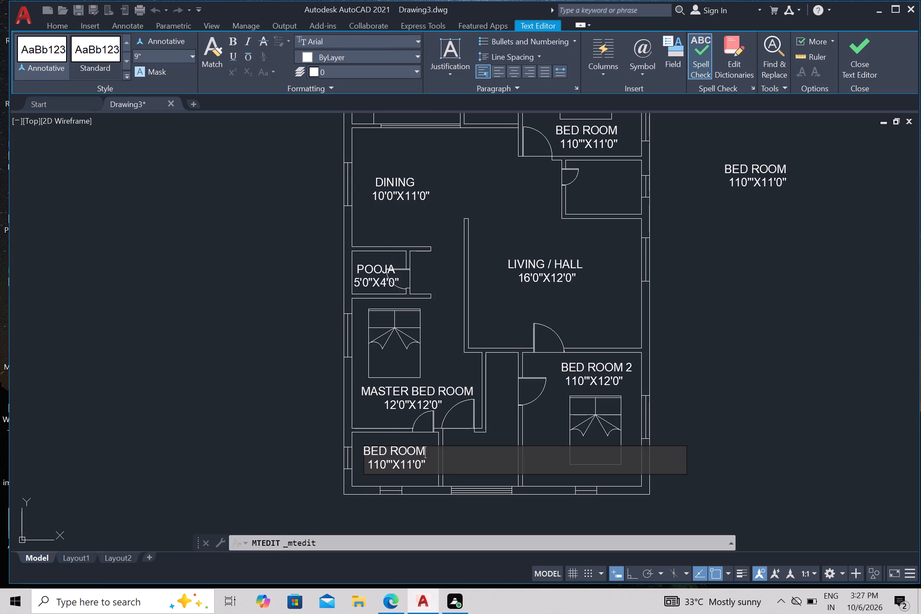
pyautogui.press('BackSpace')
pyautogui.press('BackSpace')
pyautogui.press('BackSpace')
pyautogui.press('BackSpace')
pyautogui.press('BackSpace')
pyautogui.press('BackSpace')
pyautogui.press('BackSpace')
pyautogui.press('BackSpace')
pyautogui.press('BackSpace')
pyautogui.write('TOILET')
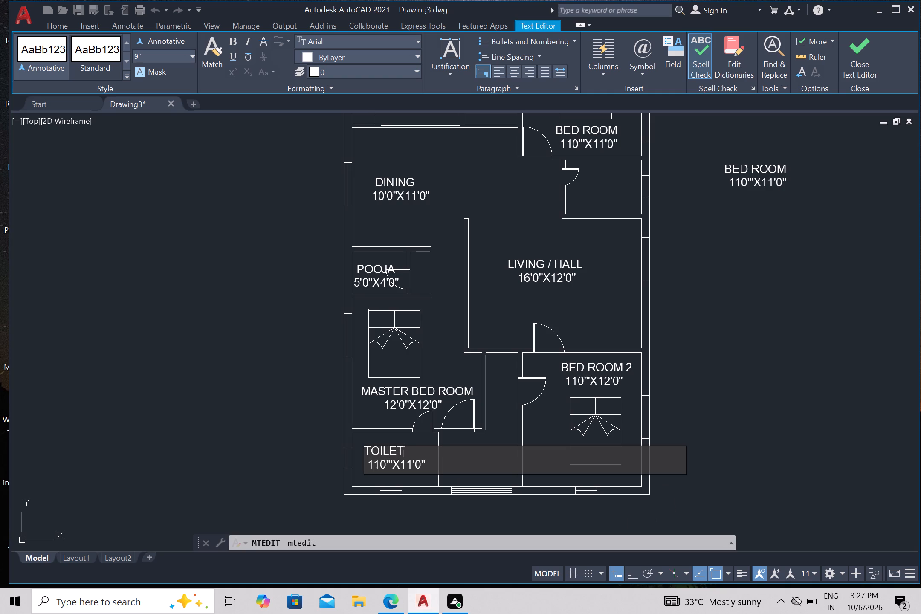
# Replace the toilet label's size with 8'0"X5'0", keeping the leading space, and finish the text edit.
pyautogui.click(418, 463)
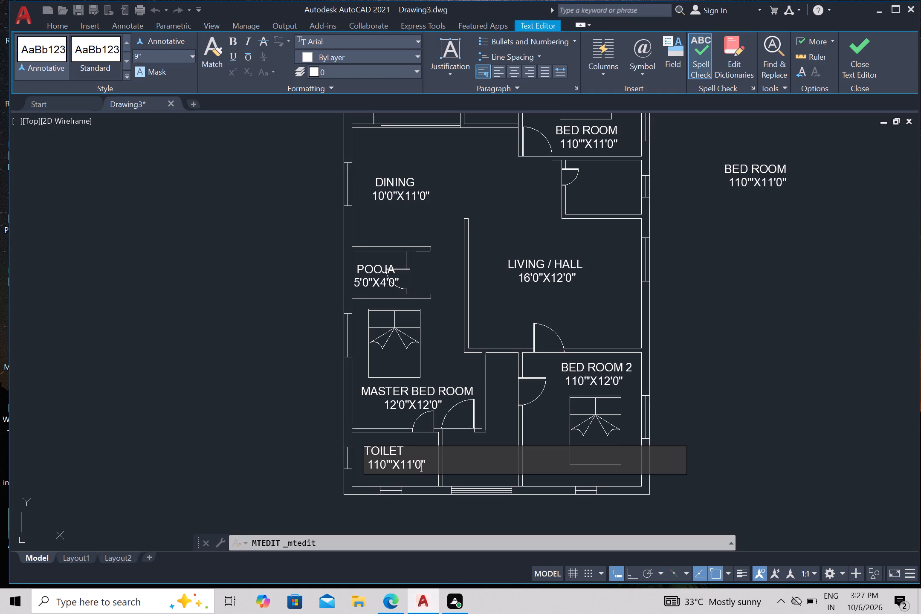
pyautogui.click(426, 463)
pyautogui.press('BackSpace')
pyautogui.press('BackSpace')
pyautogui.press('BackSpace')
pyautogui.press('BackSpace')
pyautogui.press('BackSpace')
pyautogui.press('BackSpace')
pyautogui.press('BackSpace')
pyautogui.press('BackSpace')
pyautogui.press('BackSpace')
pyautogui.press('BackSpace')
pyautogui.press('BackSpace')
pyautogui.write('8\'0"X')
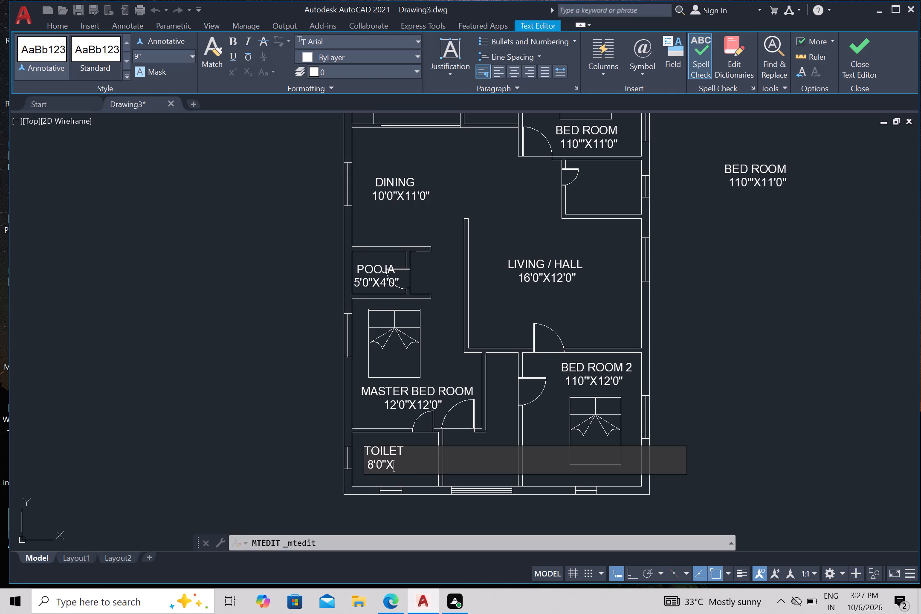
pyautogui.press('5')
pyautogui.write('\'0"')
pyautogui.click(448, 536)
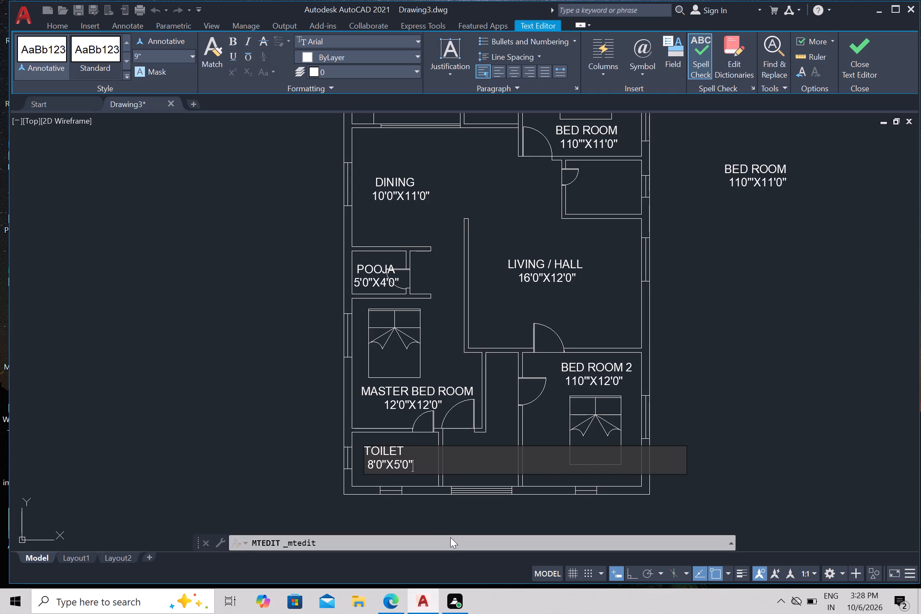
pyautogui.click(424, 507)
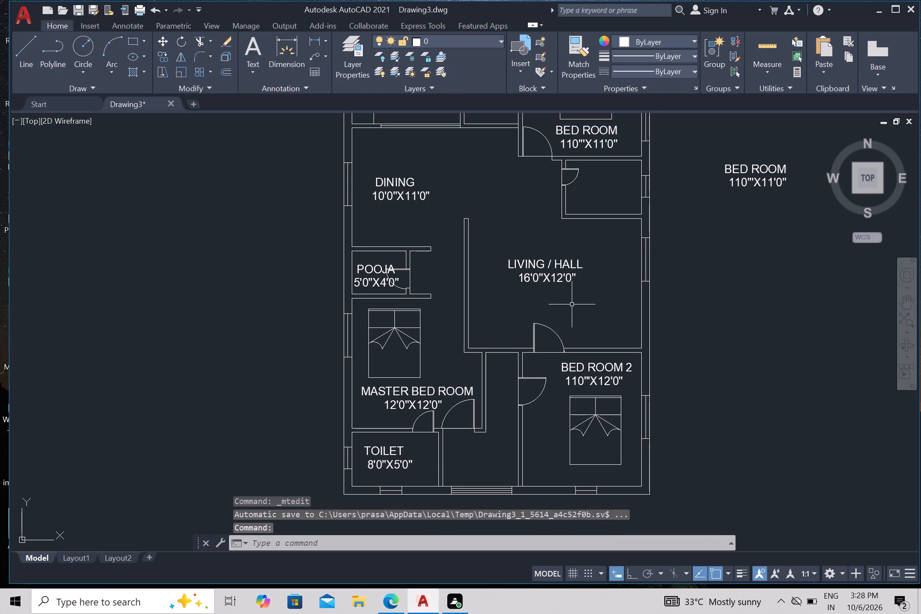
# Delete the spare BED ROOM label standing outside the floor plan beside the upper bedroom.
pyautogui.scroll(-1, 572, 304)
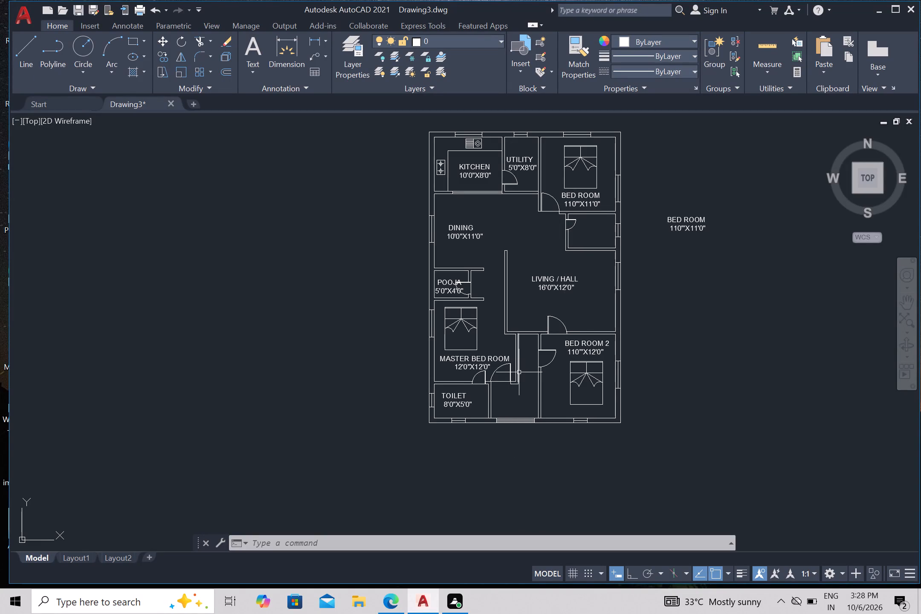
pyautogui.moveTo(519, 371); pyautogui.dragTo(475, 421, button='middle')
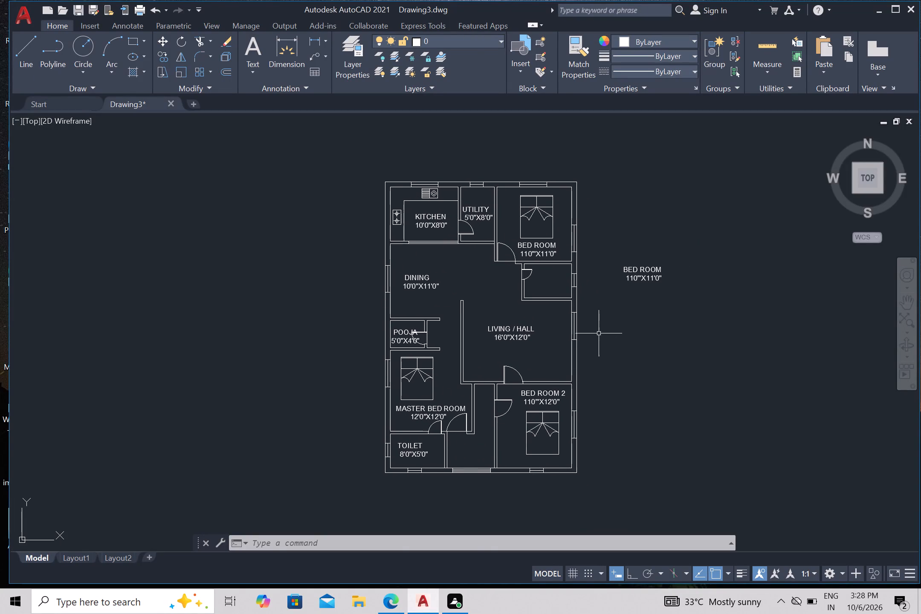
pyautogui.moveTo(603, 247); pyautogui.dragTo(608, 250)
pyautogui.moveTo(695, 299); pyautogui.dragTo(697, 308)
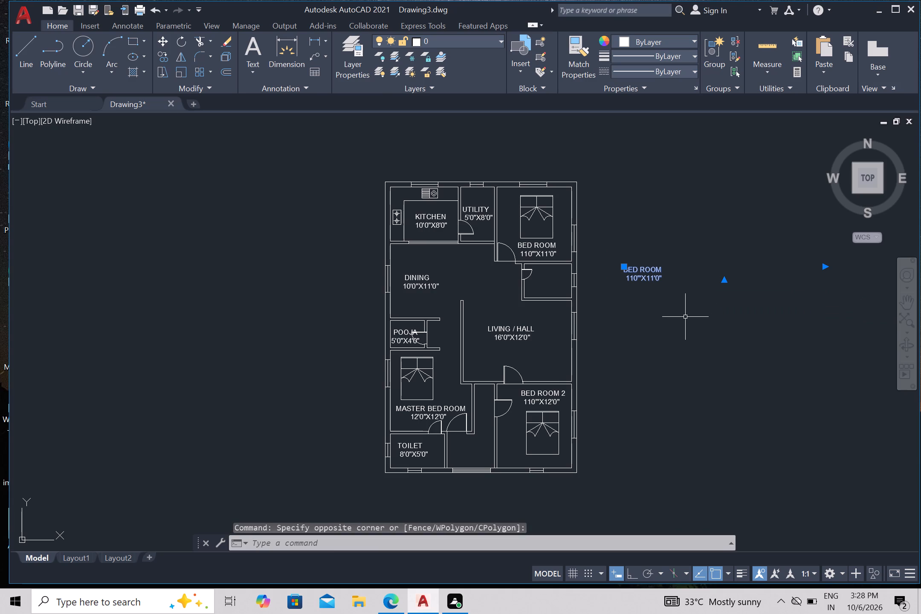
pyautogui.press('Delete')
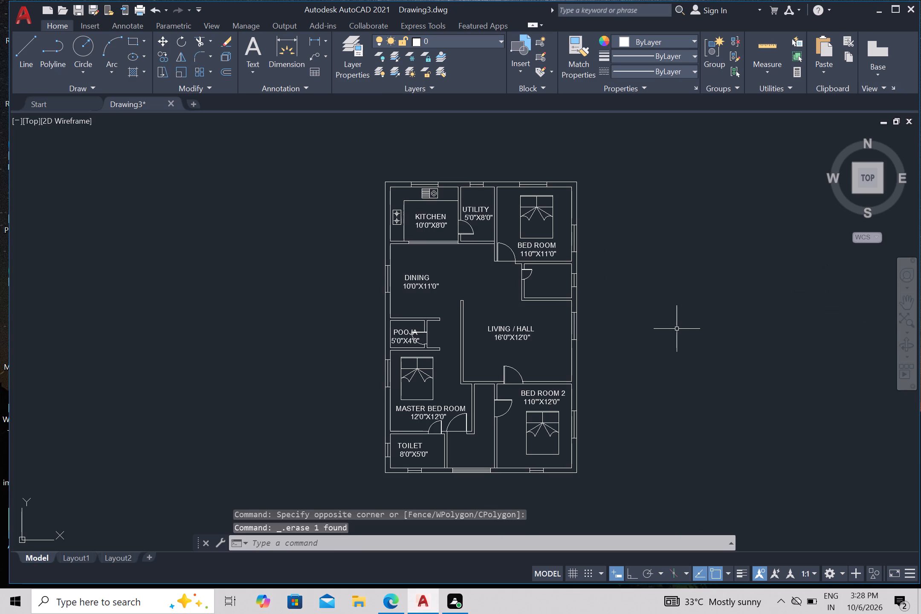
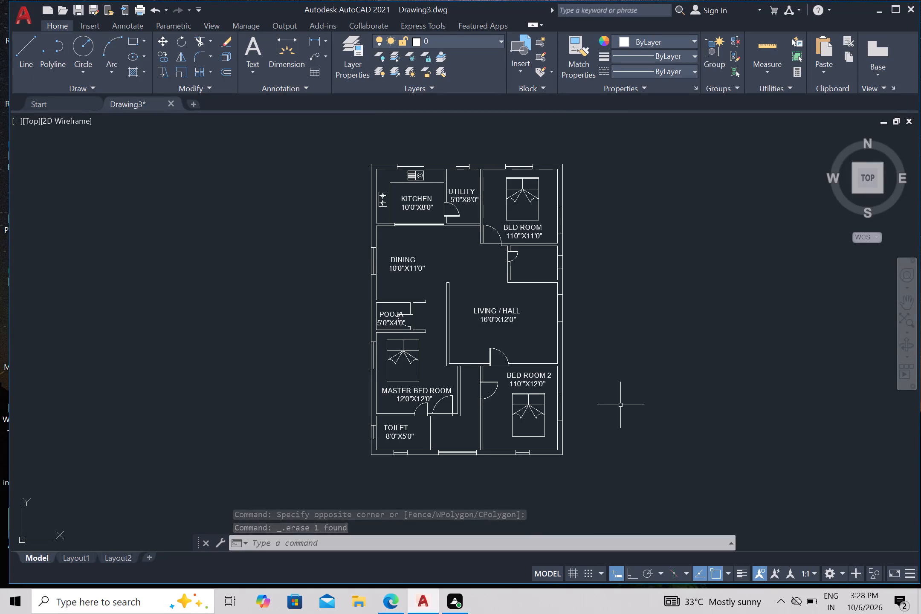
# Hatch the east outer wall from Bed Room 2 to Bed Room, including the adjoining partitions around the small unlabelled room.
pyautogui.moveTo(609, 396); pyautogui.dragTo(629, 394, button='middle')
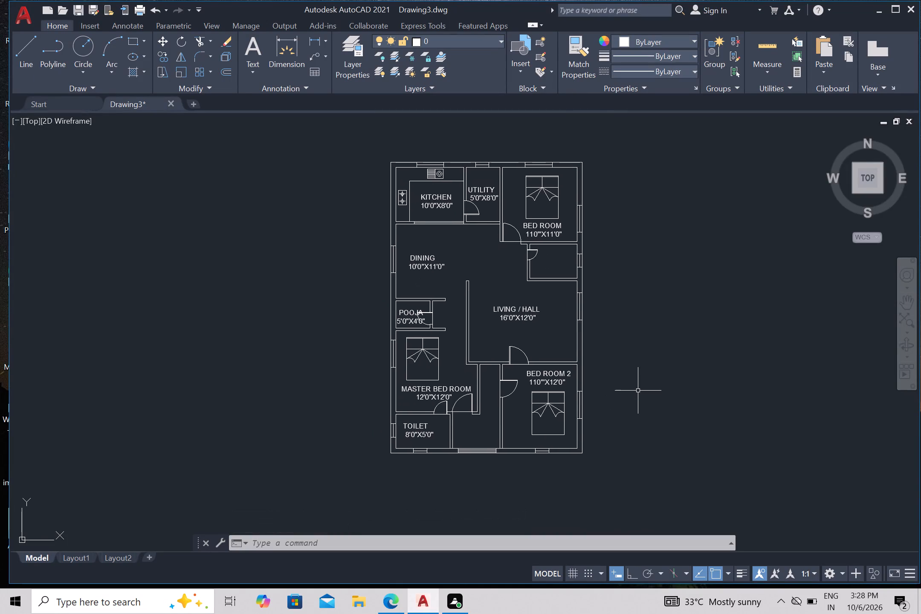
pyautogui.press('h')
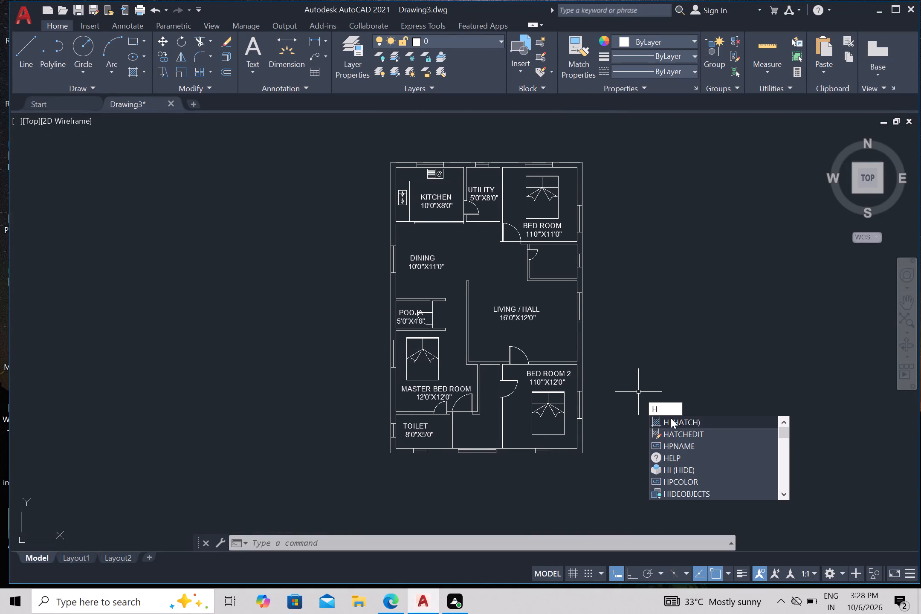
pyautogui.click(676, 422)
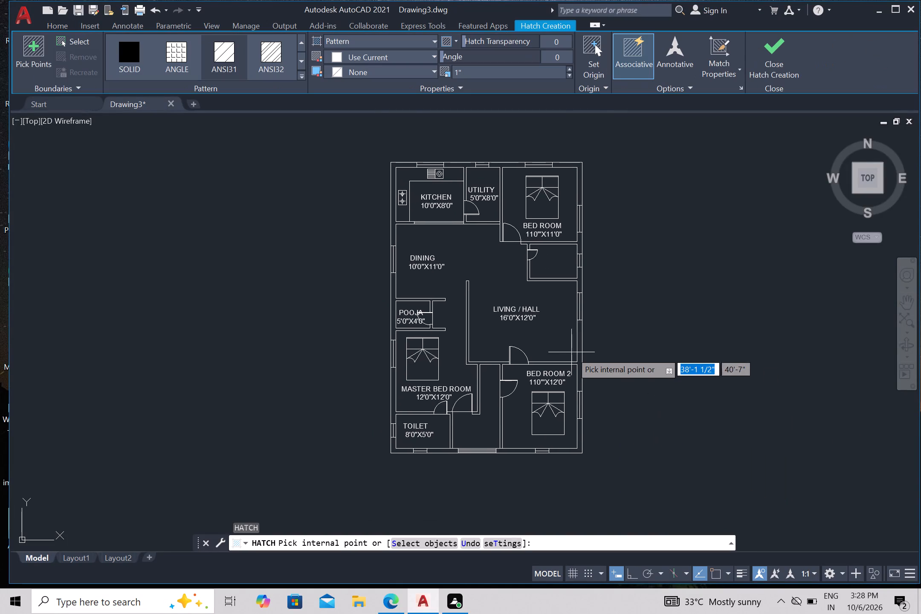
pyautogui.scroll(2, 571, 354)
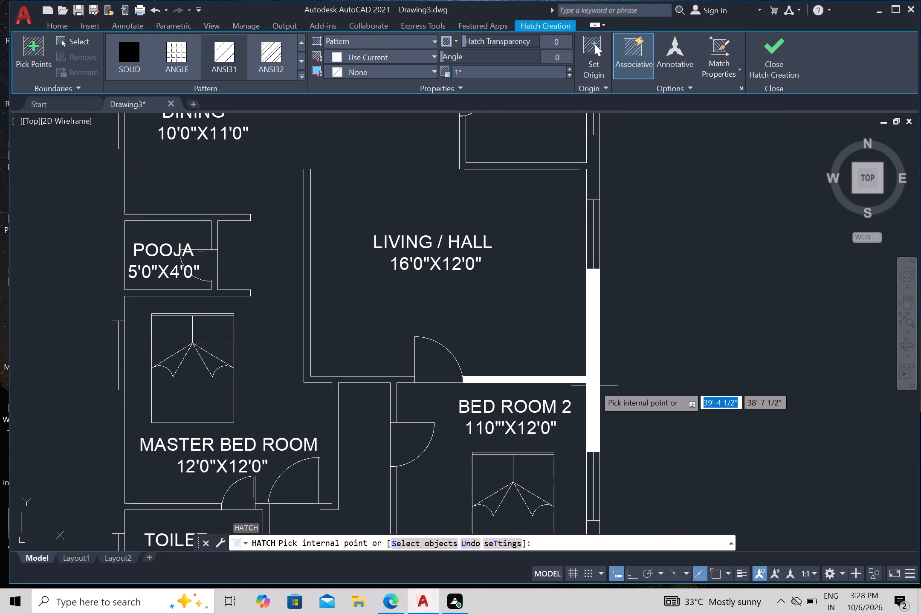
pyautogui.click(594, 385)
pyautogui.scroll(-2, 589, 298)
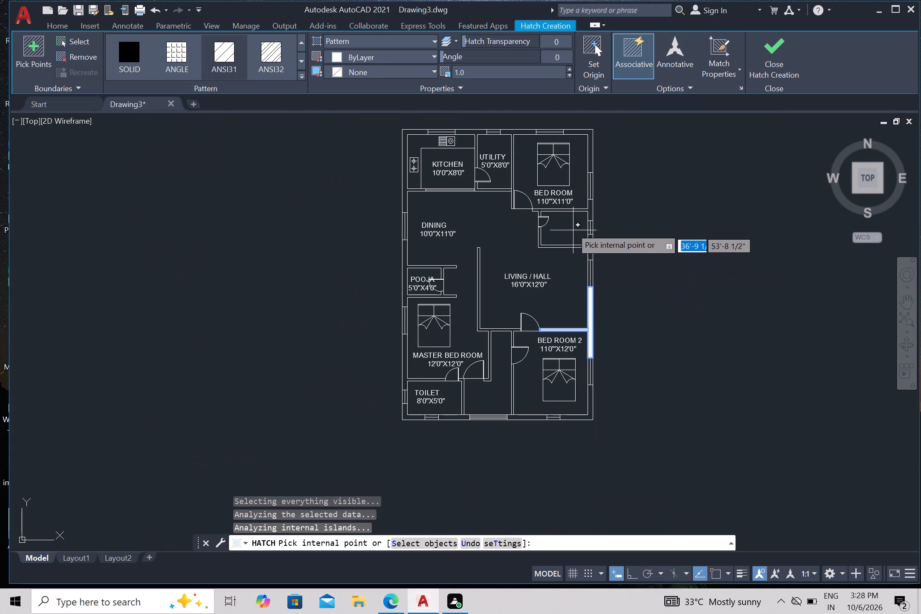
pyautogui.scroll(3, 579, 234)
pyautogui.click(617, 273)
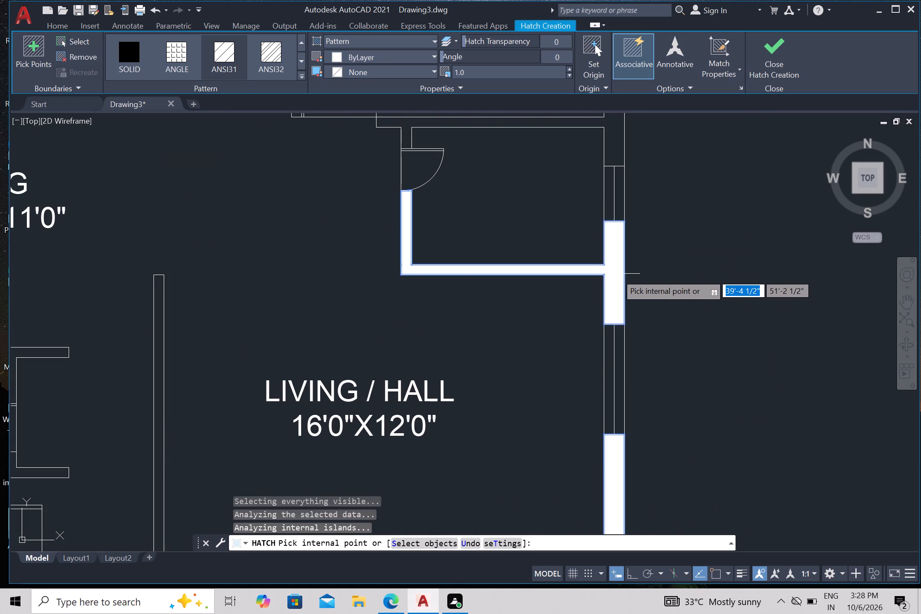
pyautogui.scroll(-3, 617, 274)
pyautogui.scroll(3, 608, 237)
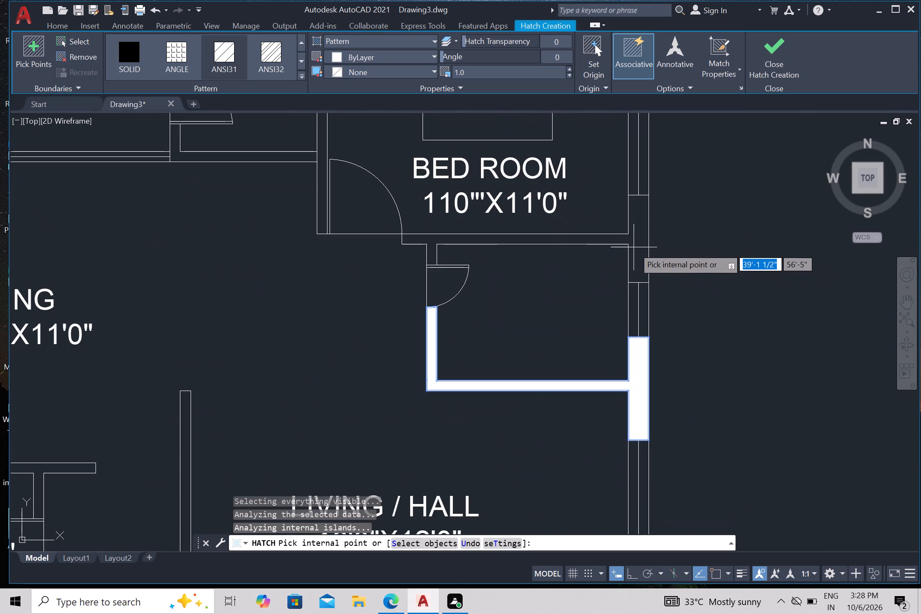
pyautogui.click(638, 240)
pyautogui.scroll(-2, 638, 245)
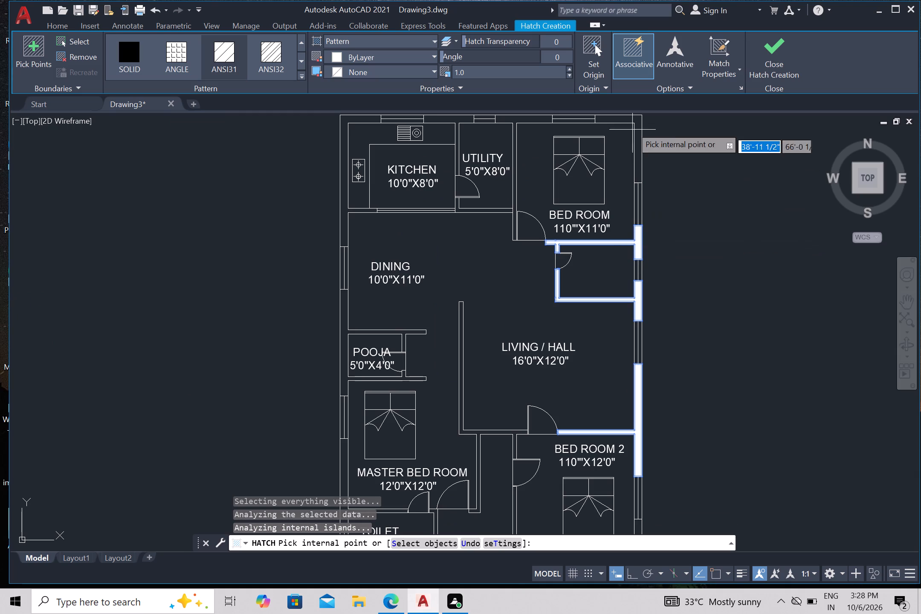
pyautogui.scroll(2, 646, 134)
pyautogui.click(628, 165)
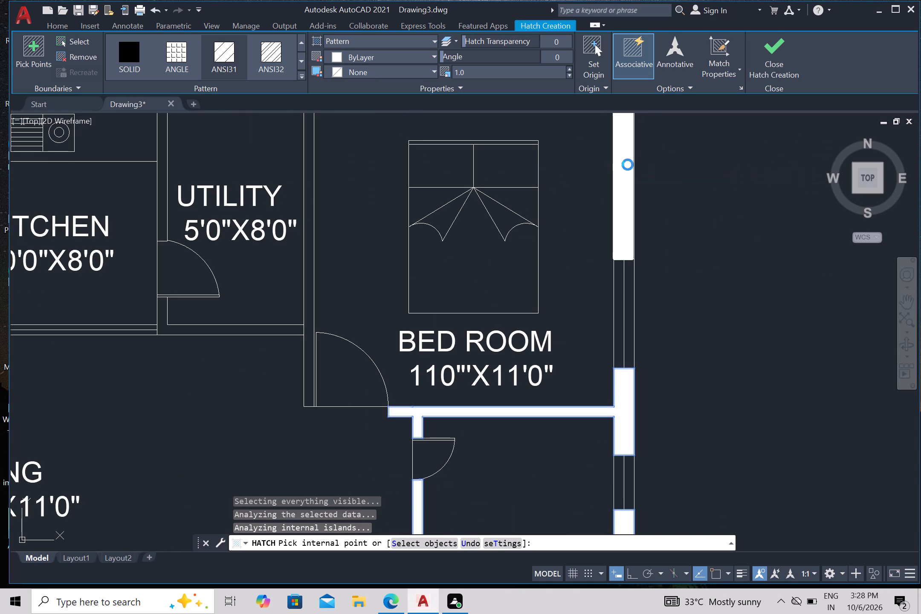
# Add the north outer wall segments to the hatch, including the Utility side partitions and the corner wall by the Kitchen.
pyautogui.scroll(-3, 634, 161)
pyautogui.scroll(2, 554, 143)
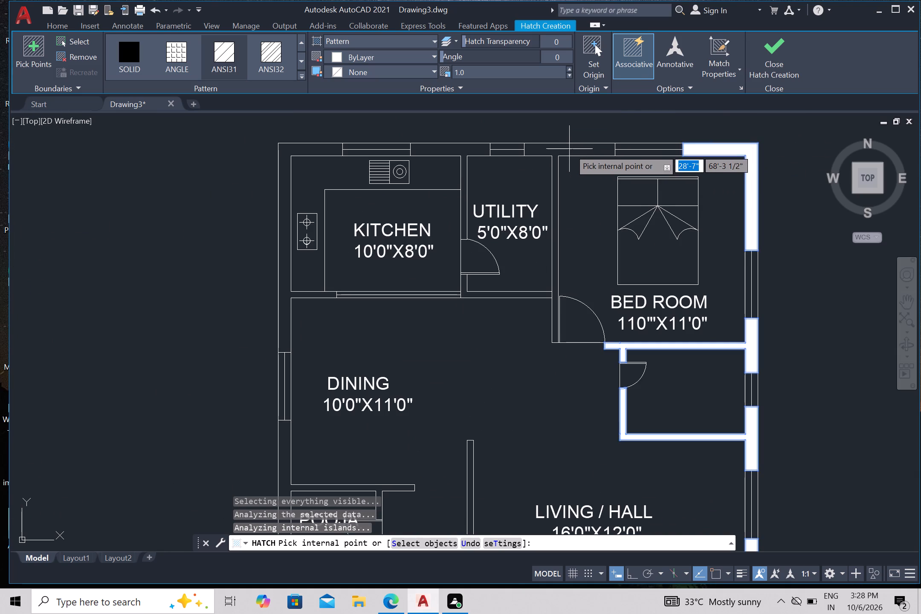
pyautogui.click(569, 147)
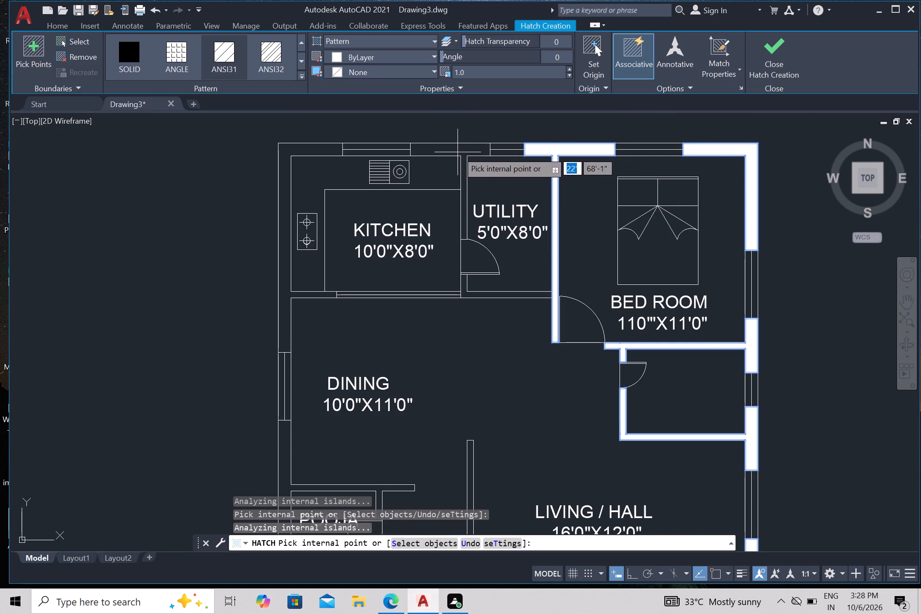
pyautogui.click(458, 151)
pyautogui.scroll(-2, 466, 154)
pyautogui.scroll(3, 399, 148)
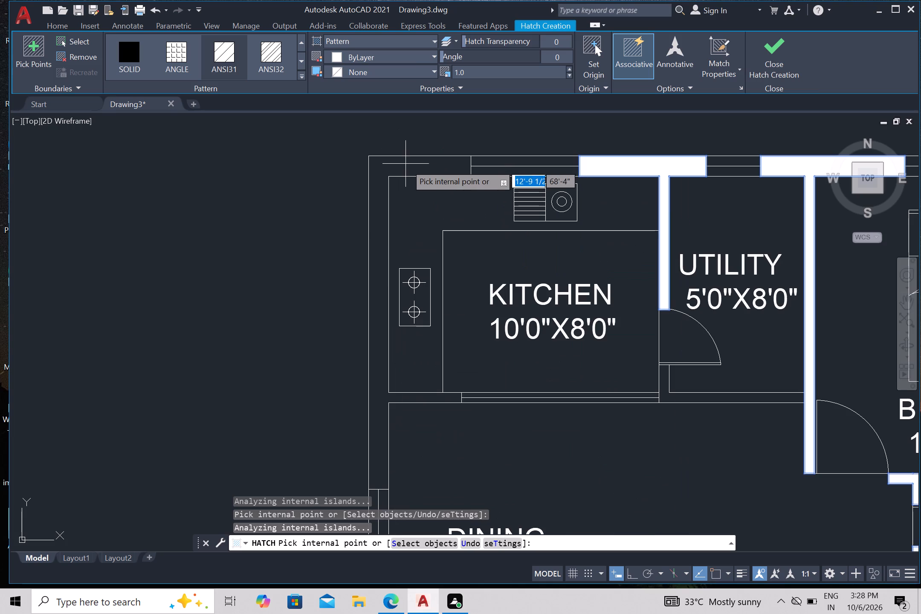
pyautogui.click(407, 163)
pyautogui.scroll(-4, 411, 163)
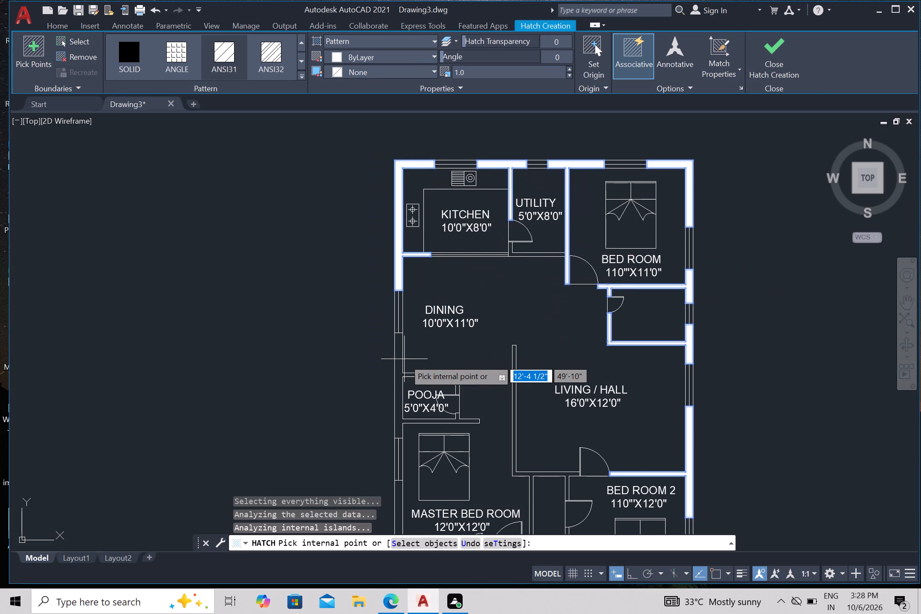
# Add the west outer wall segments to the hatch, covering the Pooja walls, the Master Bed Room–Toilet wall and the Toilet corner.
pyautogui.moveTo(403, 357); pyautogui.dragTo(435, 236, button='middle')
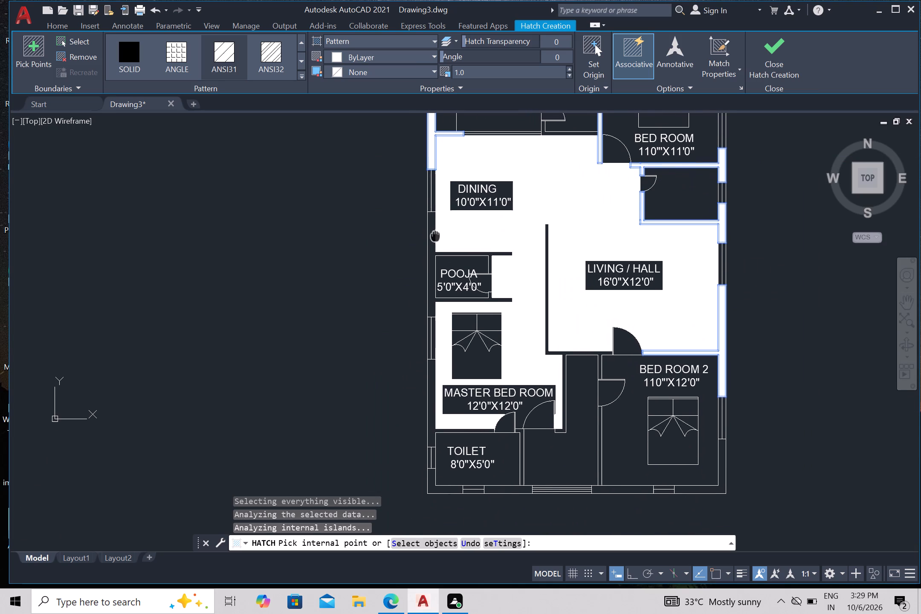
pyautogui.moveTo(435, 236); pyautogui.dragTo(435, 235, button='middle')
pyautogui.scroll(2, 427, 257)
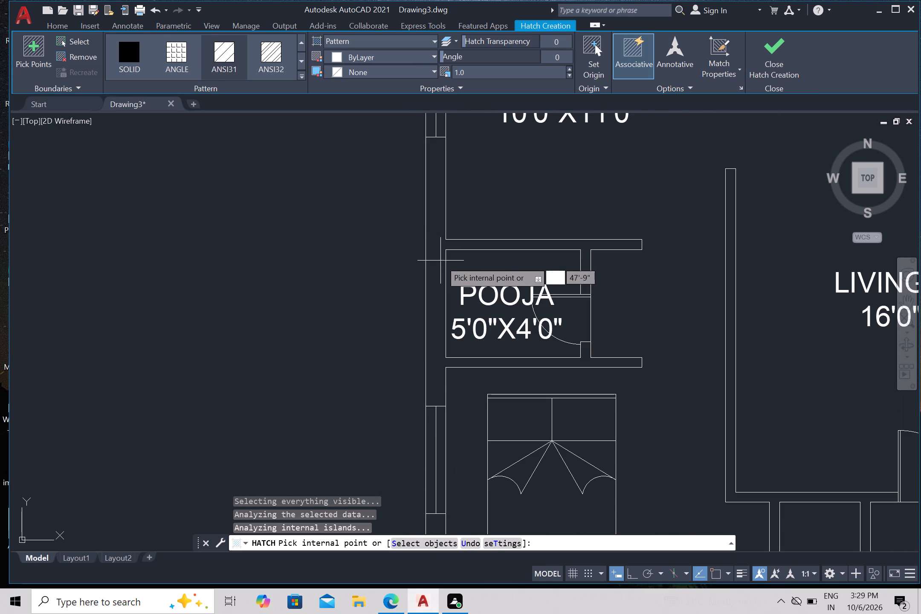
pyautogui.click(434, 254)
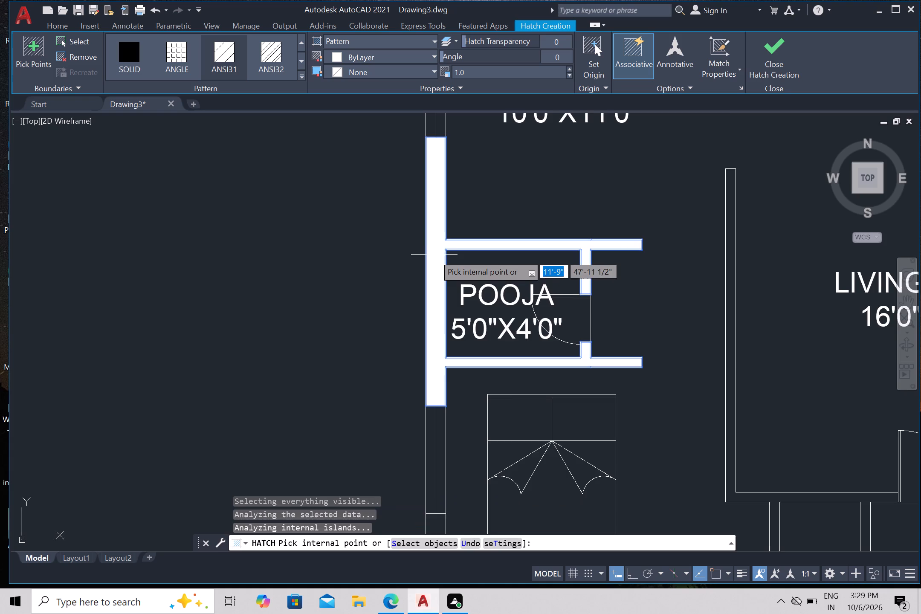
pyautogui.scroll(-3, 435, 255)
pyautogui.scroll(3, 437, 348)
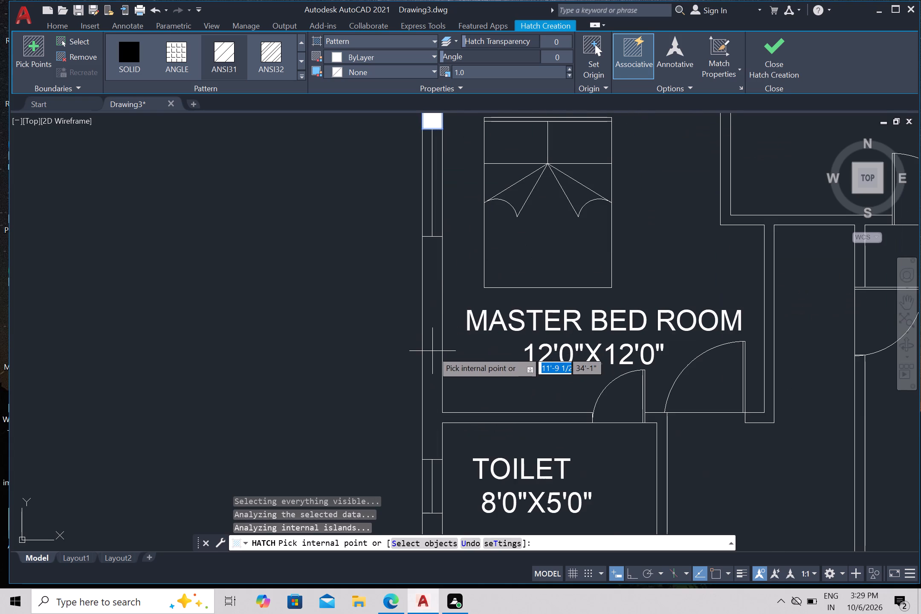
pyautogui.click(432, 351)
pyautogui.scroll(-4, 435, 349)
pyautogui.scroll(3, 443, 380)
pyautogui.scroll(1, 432, 344)
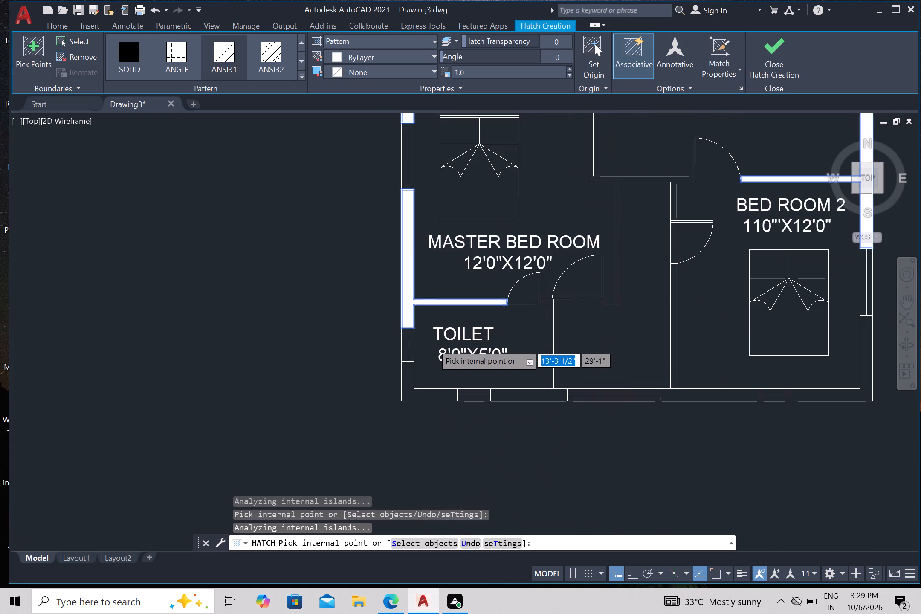
pyautogui.scroll(1, 432, 344)
pyautogui.click(364, 455)
# Add the south outer wall segments on both sides of the entrance and the Toilet's east partition to the hatch.
pyautogui.scroll(-4, 365, 450)
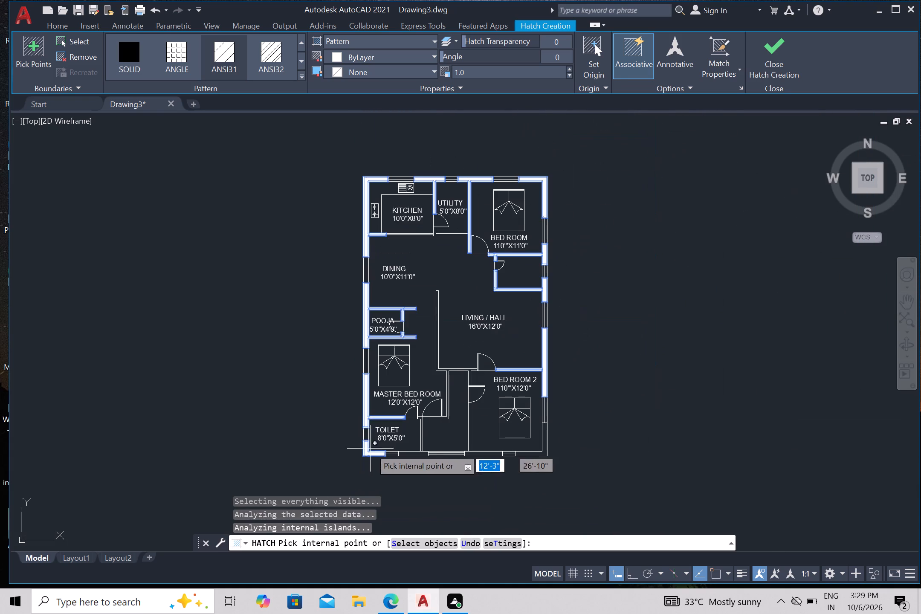
pyautogui.scroll(3, 478, 459)
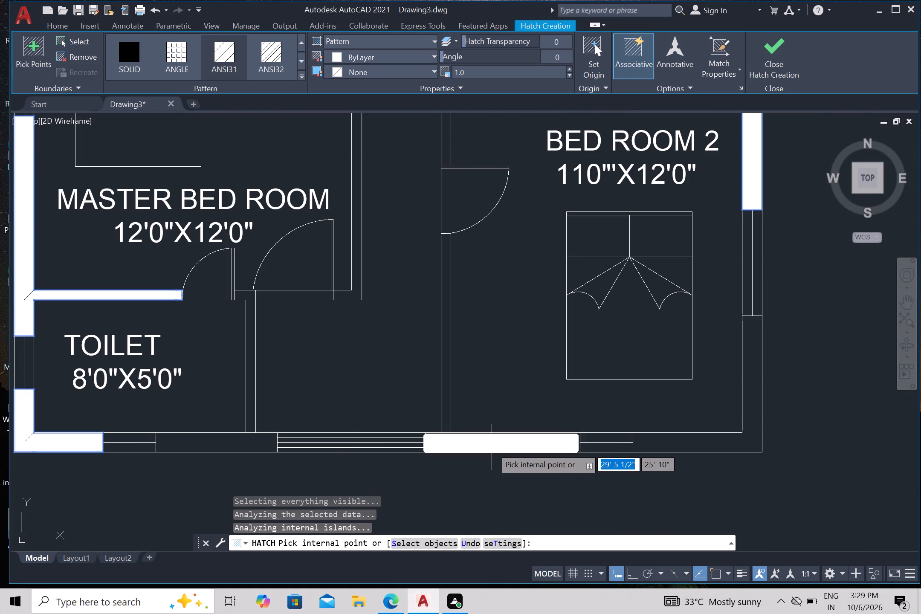
pyautogui.click(493, 447)
pyautogui.scroll(-3, 473, 454)
pyautogui.scroll(2, 375, 451)
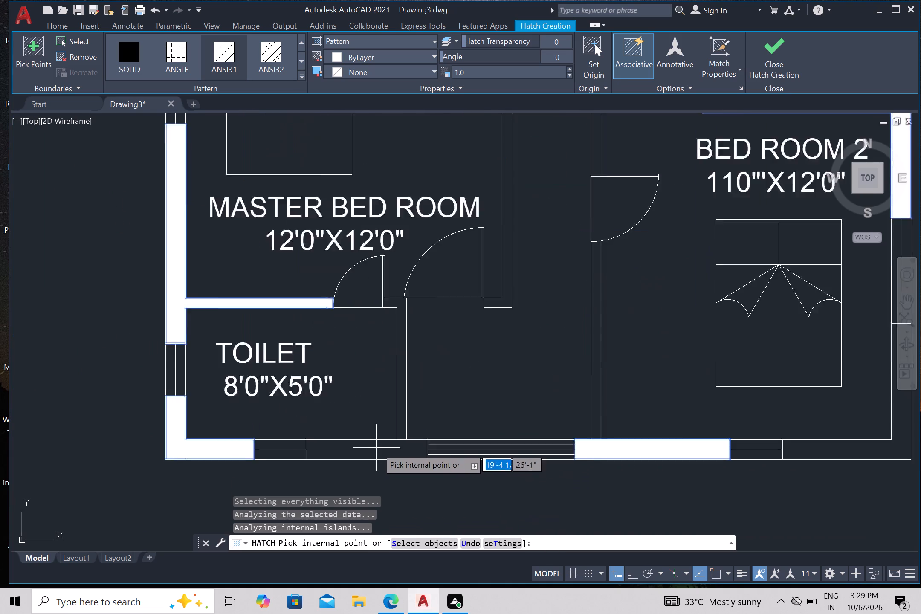
pyautogui.scroll(1, 377, 447)
pyautogui.click(378, 452)
pyautogui.scroll(-2, 379, 453)
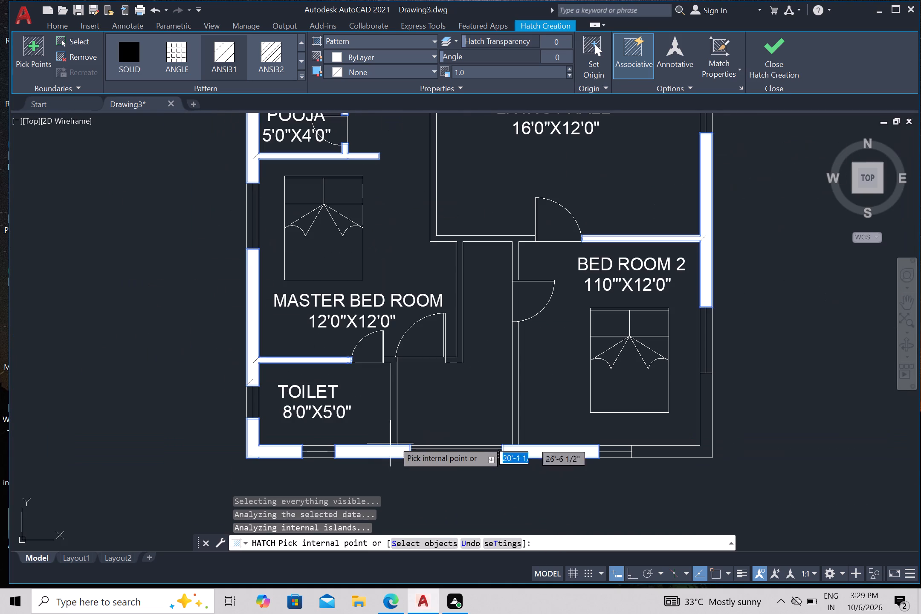
pyautogui.scroll(4, 403, 412)
pyautogui.scroll(-2, 403, 385)
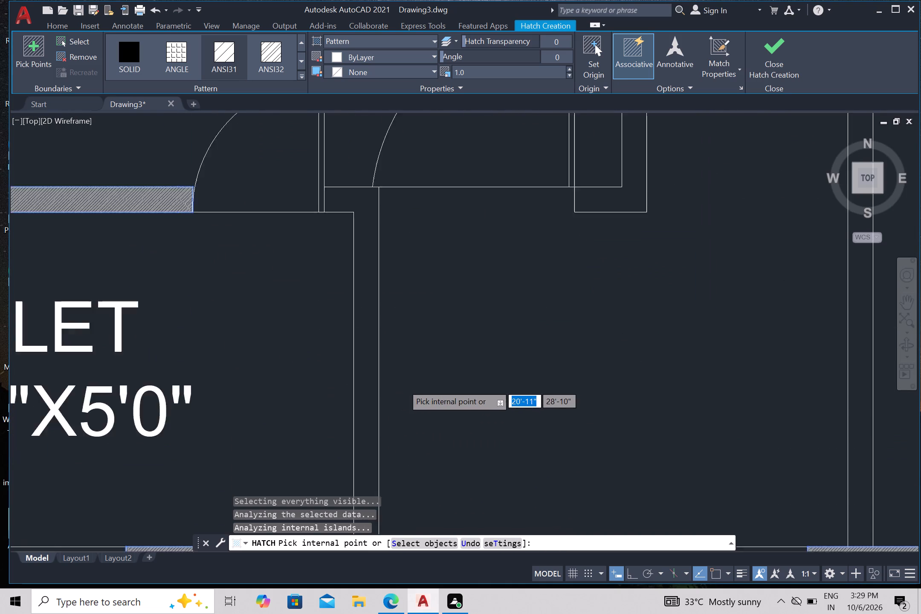
pyautogui.scroll(-2, 403, 384)
pyautogui.scroll(2, 396, 391)
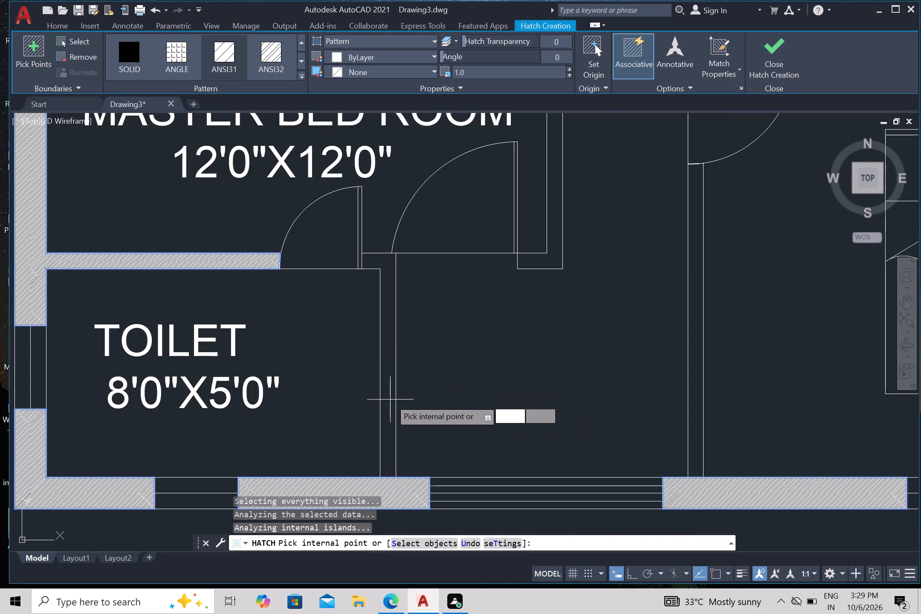
pyautogui.click(390, 397)
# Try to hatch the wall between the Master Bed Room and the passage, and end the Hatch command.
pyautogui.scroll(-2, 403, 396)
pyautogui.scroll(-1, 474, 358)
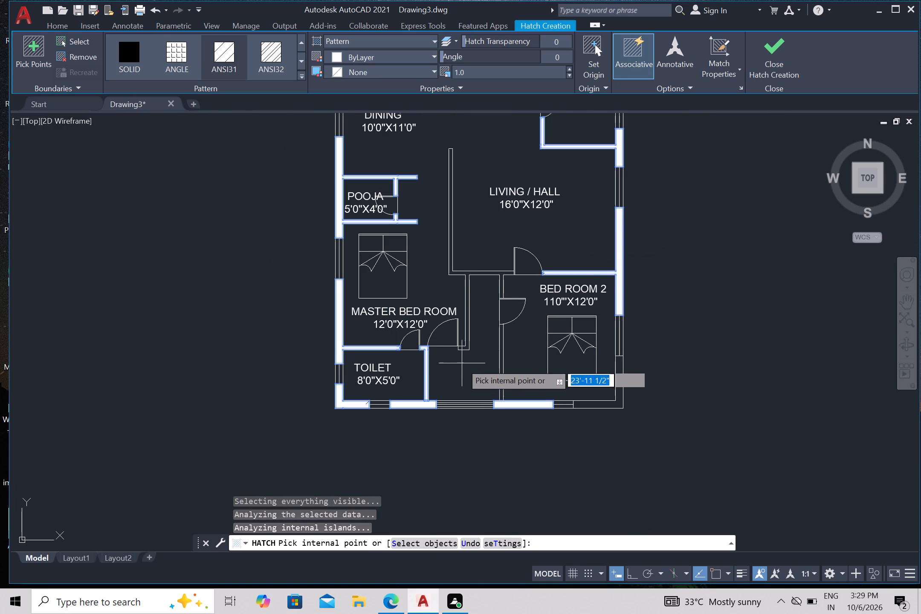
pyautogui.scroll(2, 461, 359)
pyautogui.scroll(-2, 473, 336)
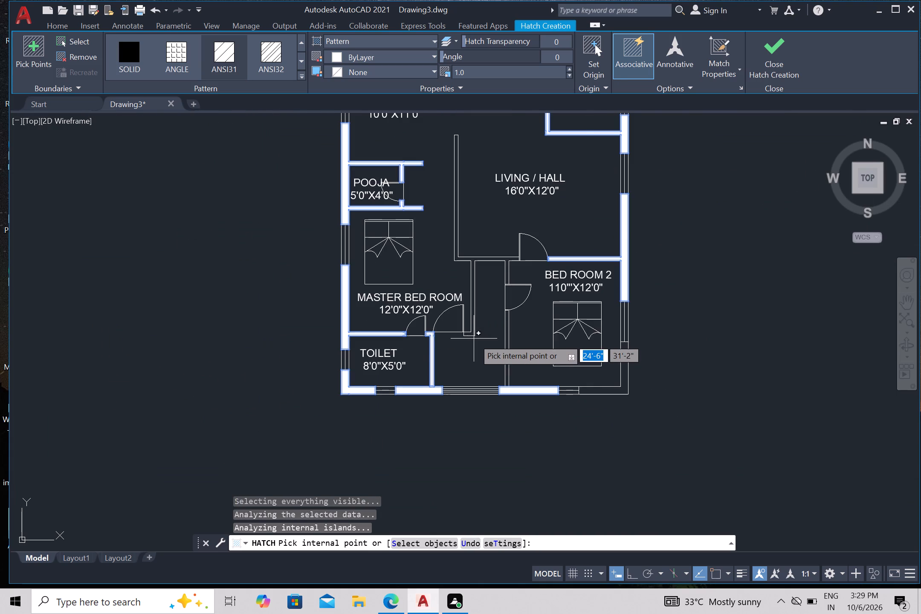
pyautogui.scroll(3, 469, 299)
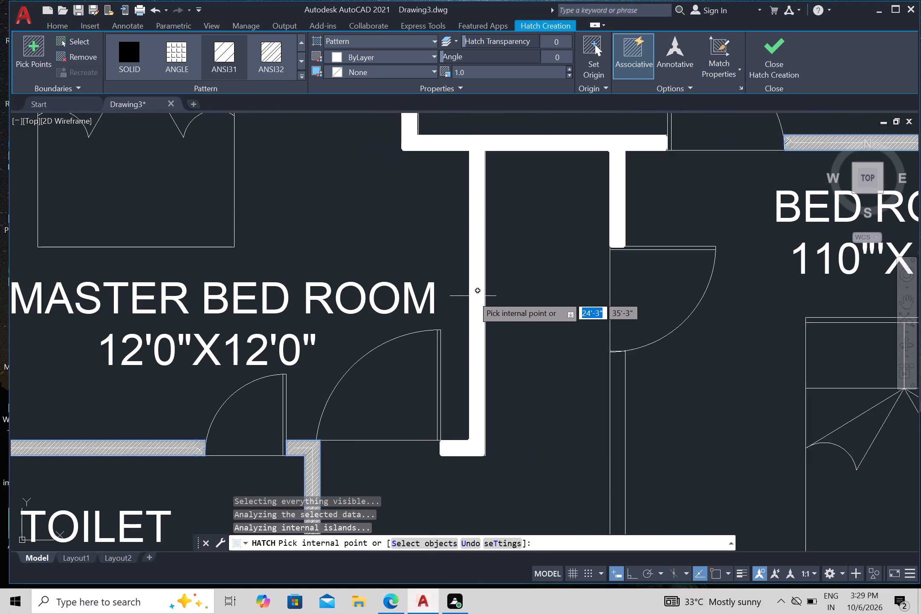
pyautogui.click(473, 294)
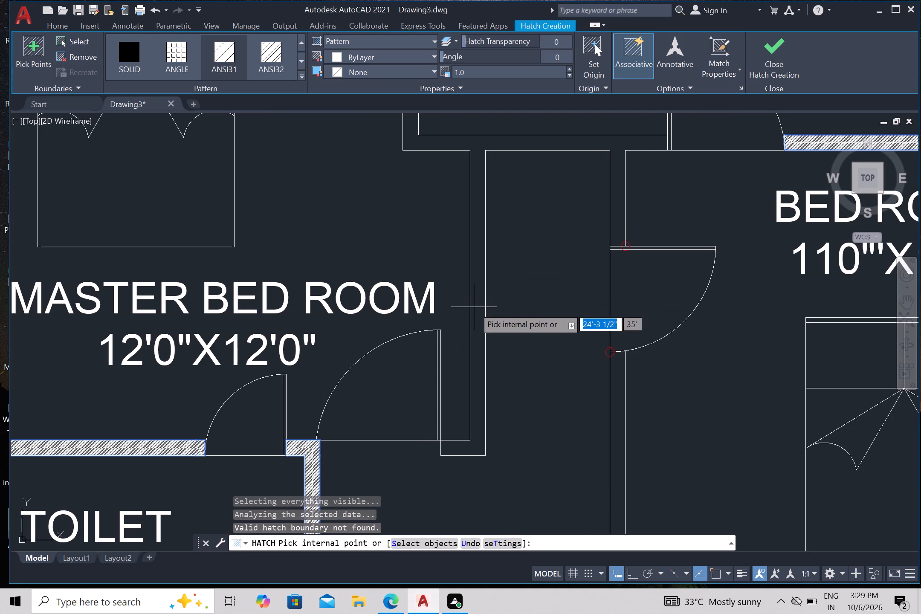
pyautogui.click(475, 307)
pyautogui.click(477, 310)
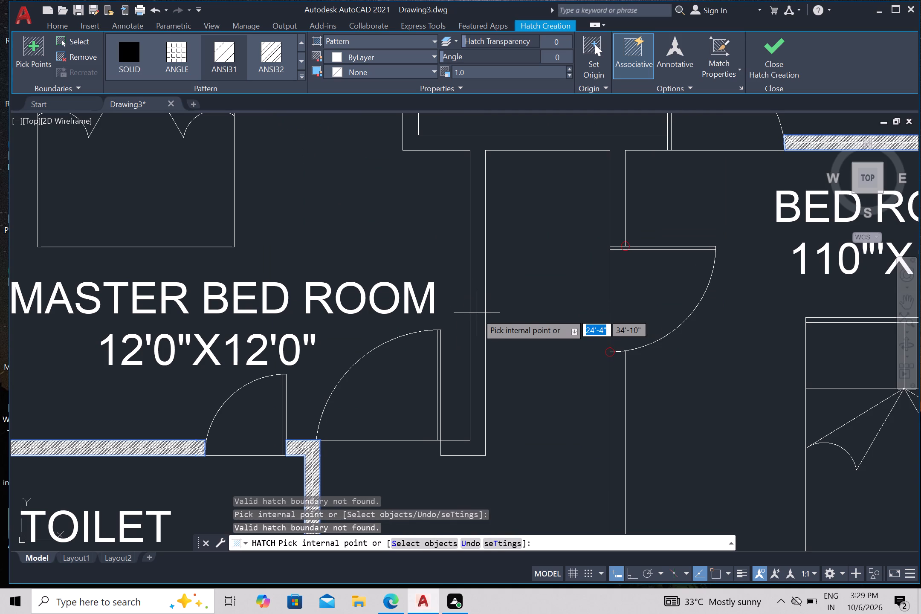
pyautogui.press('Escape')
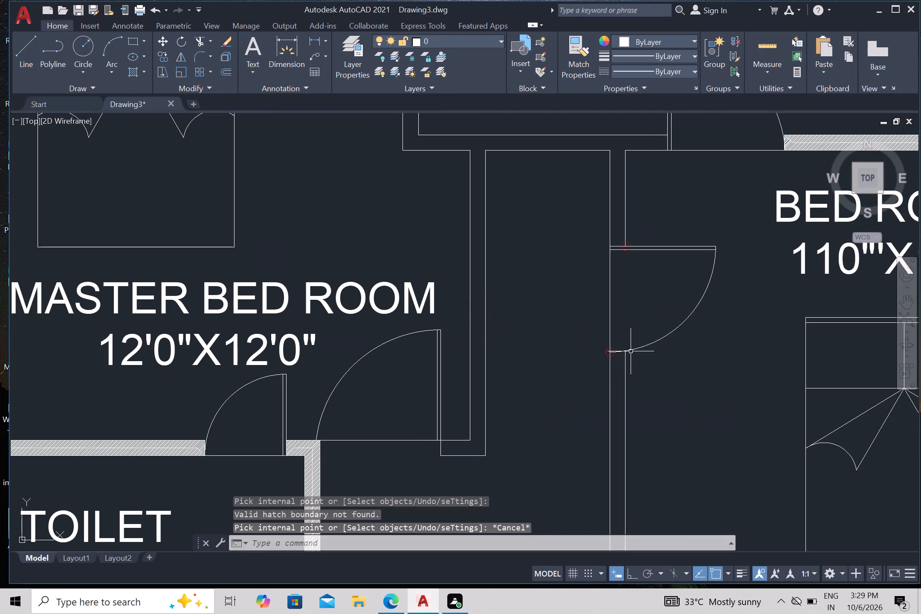
# Trim the end of the Bed Room 2 door swing arc that runs past the wall's end line on the passage side.
pyautogui.scroll(6, 622, 347)
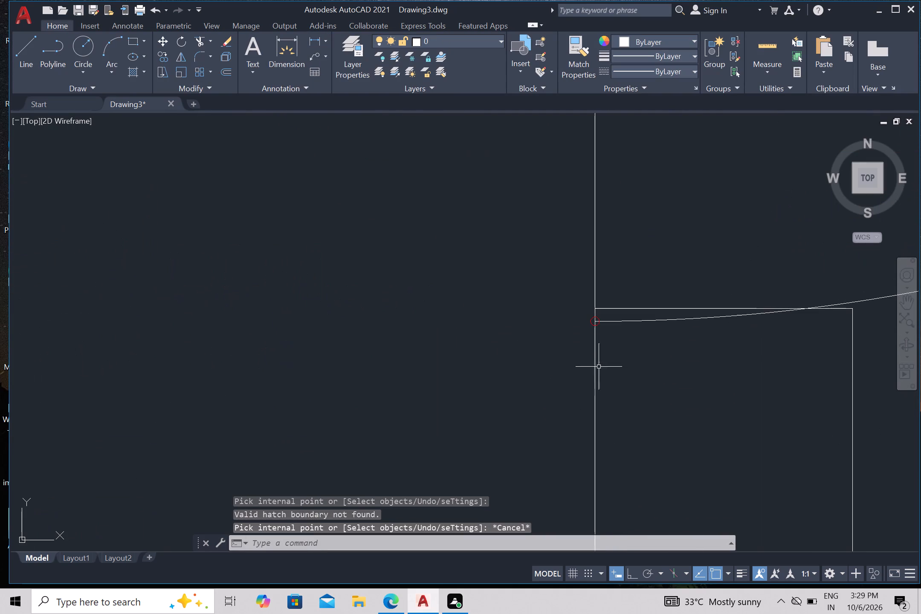
pyautogui.scroll(-1, 584, 357)
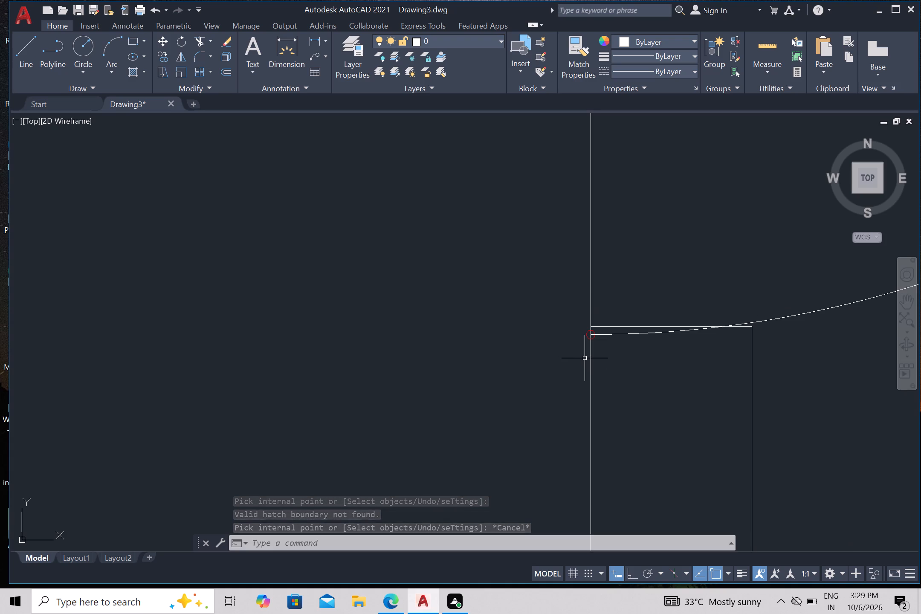
pyautogui.scroll(-2, 585, 358)
pyautogui.scroll(2, 615, 359)
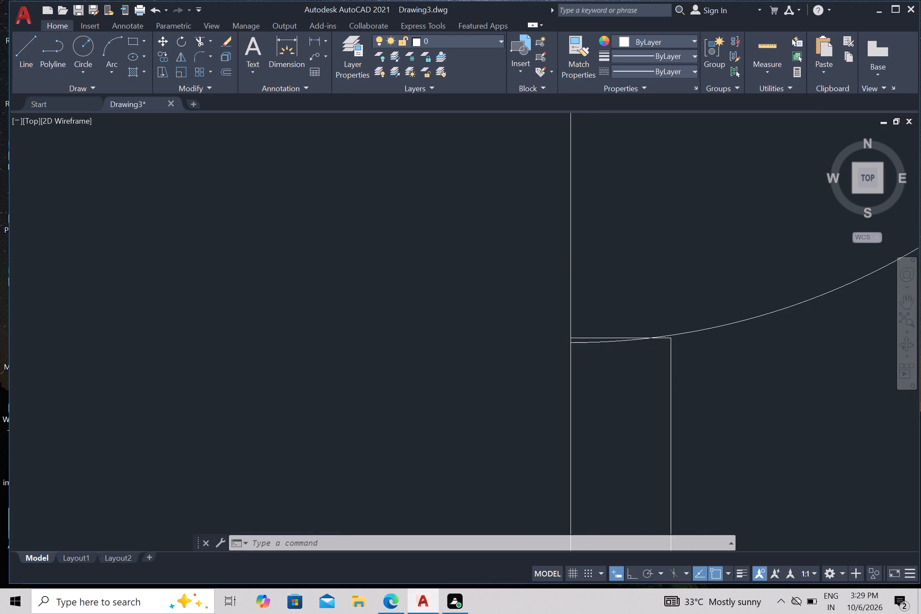
pyautogui.press('Escape')
pyautogui.write('TR')
pyautogui.press('Return')
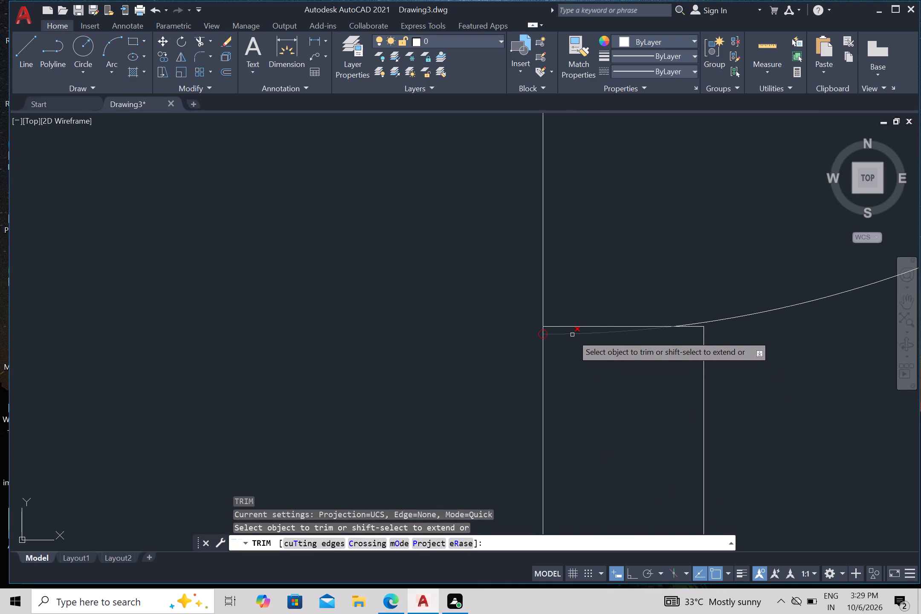
pyautogui.click(572, 334)
# Trim away the passage-side face line of the Bed Room 2 wall south of the door opening.
pyautogui.scroll(-2, 664, 342)
pyautogui.scroll(-2, 640, 372)
pyautogui.scroll(4, 626, 354)
pyautogui.scroll(2, 693, 384)
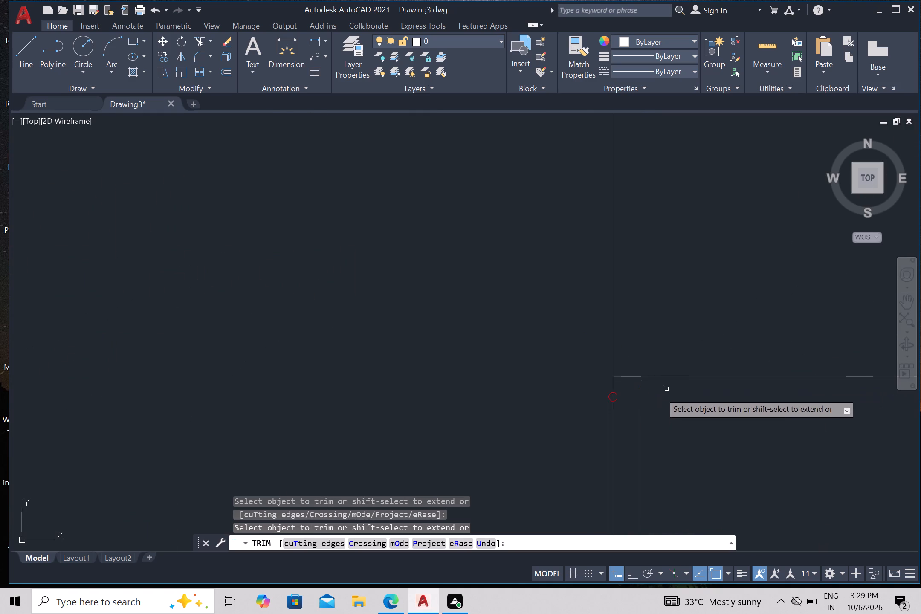
pyautogui.scroll(2, 582, 398)
pyautogui.scroll(2, 691, 391)
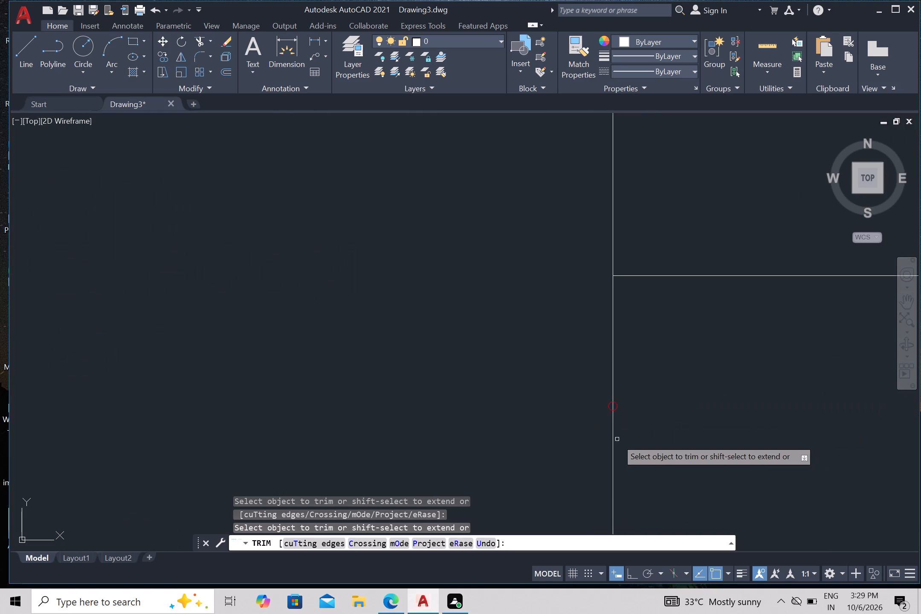
pyautogui.scroll(4, 617, 429)
pyautogui.scroll(1, 597, 353)
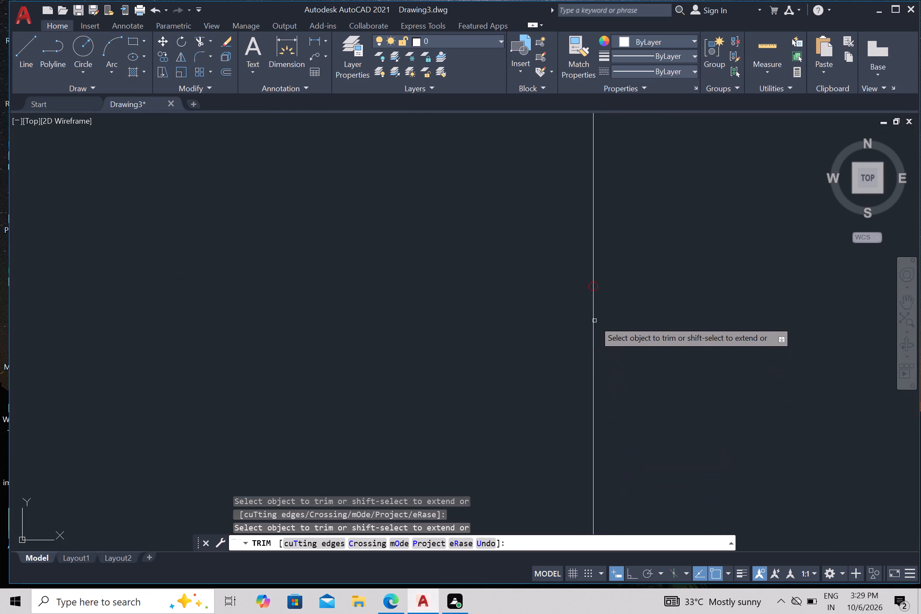
pyautogui.scroll(2, 602, 293)
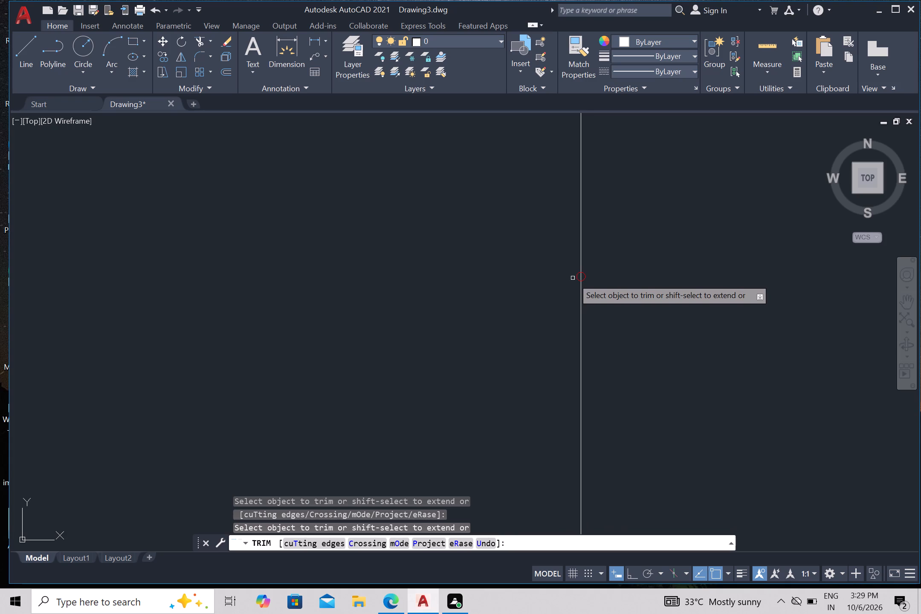
pyautogui.click(581, 282)
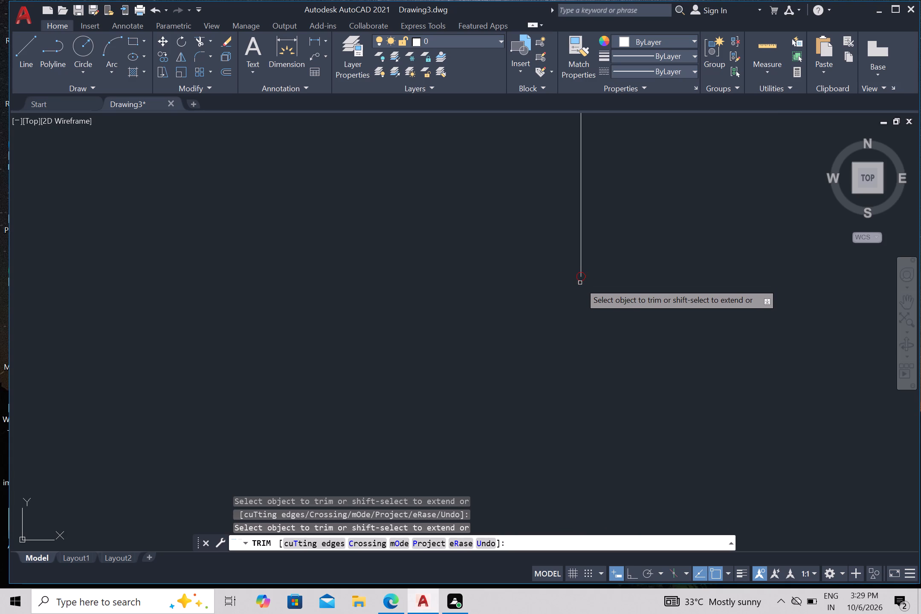
# Trim the leftover line stub below the wall's end line at the Bed Room 2 door opening and end Trim.
pyautogui.scroll(-8, 582, 287)
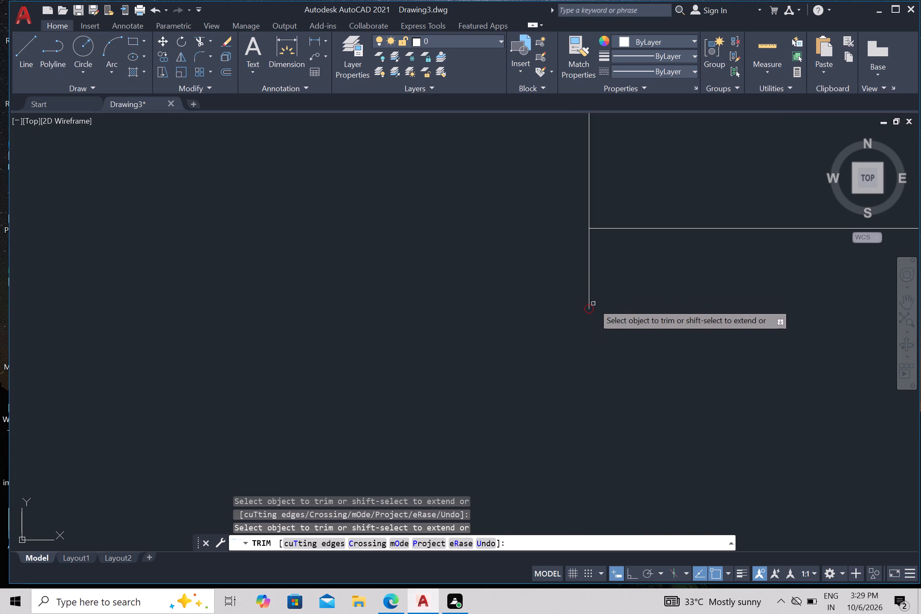
pyautogui.scroll(-5, 592, 287)
pyautogui.scroll(-2, 598, 346)
pyautogui.moveTo(604, 429); pyautogui.dragTo(587, 352, button='middle')
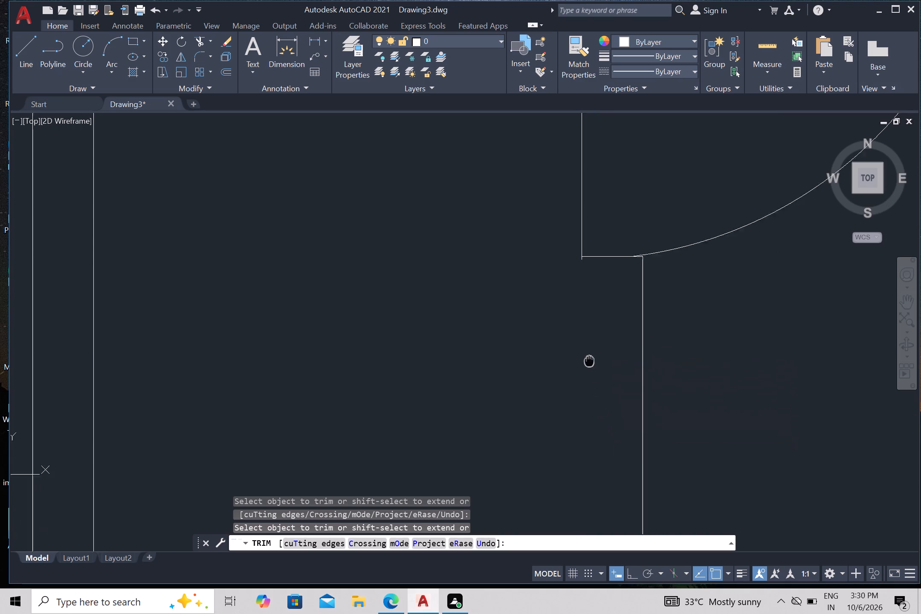
pyautogui.moveTo(587, 352); pyautogui.dragTo(580, 319, button='middle')
pyautogui.scroll(3, 567, 214)
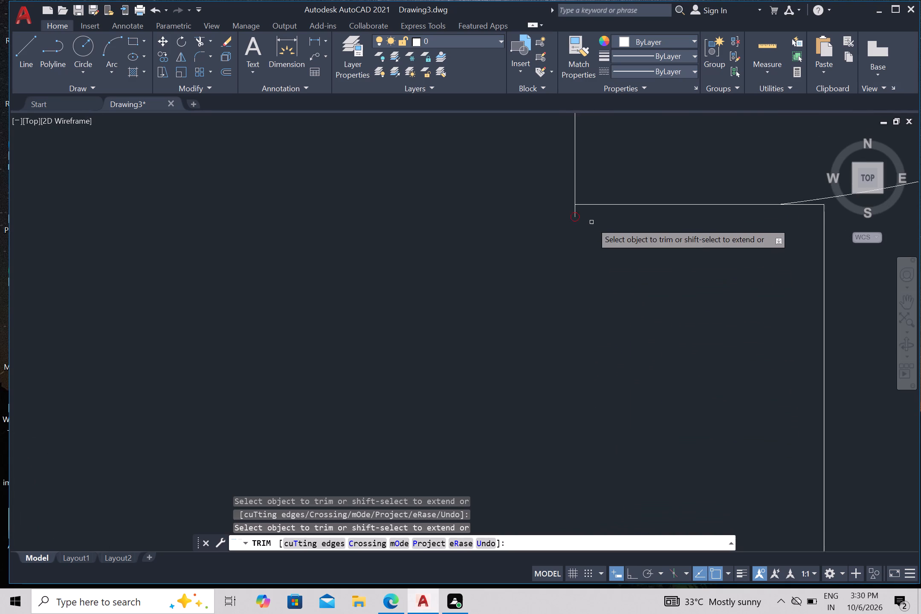
pyautogui.scroll(1, 591, 222)
pyautogui.click(565, 207)
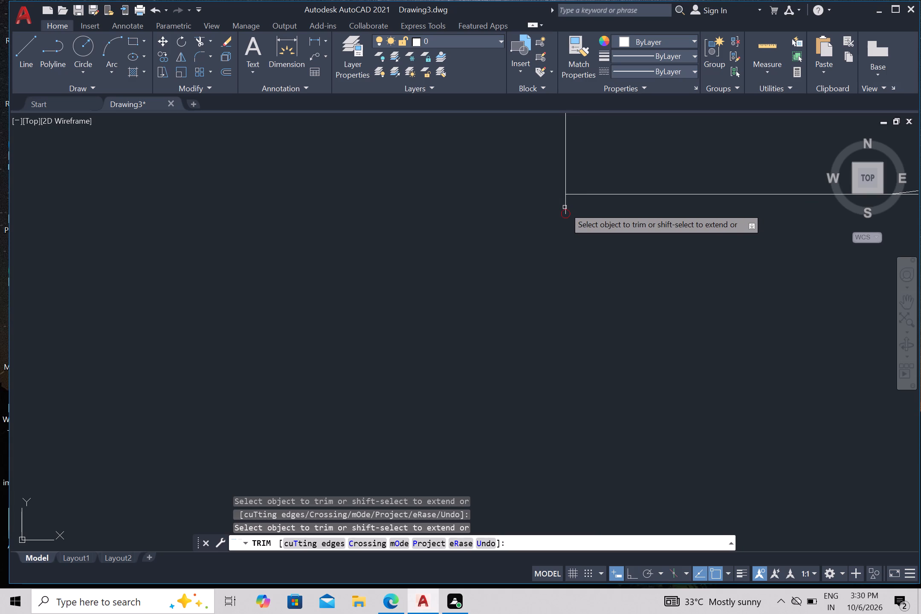
pyautogui.click(565, 215)
pyautogui.scroll(-3, 575, 234)
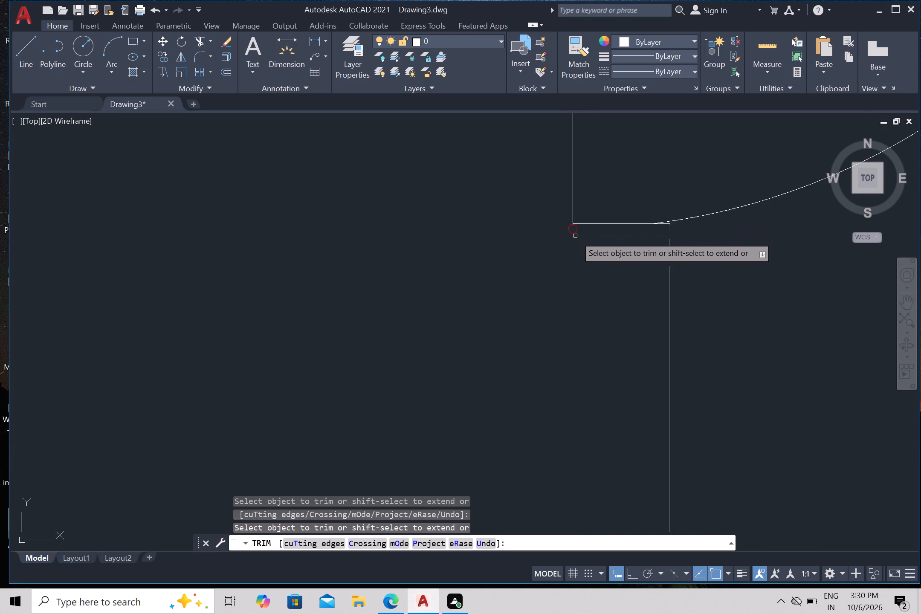
pyautogui.scroll(-3, 577, 249)
pyautogui.scroll(-2, 572, 344)
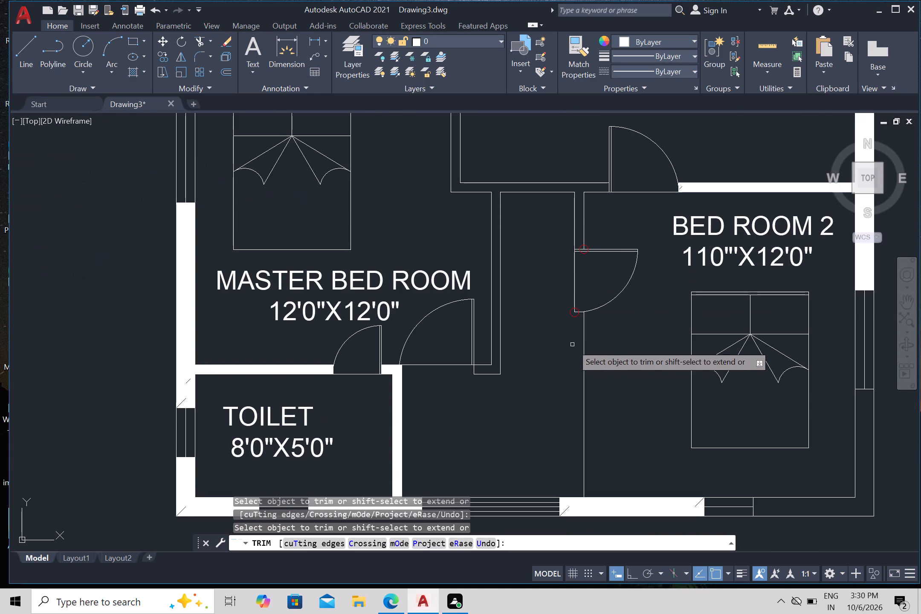
pyautogui.moveTo(547, 435); pyautogui.dragTo(534, 308, button='middle')
pyautogui.scroll(-1, 536, 317)
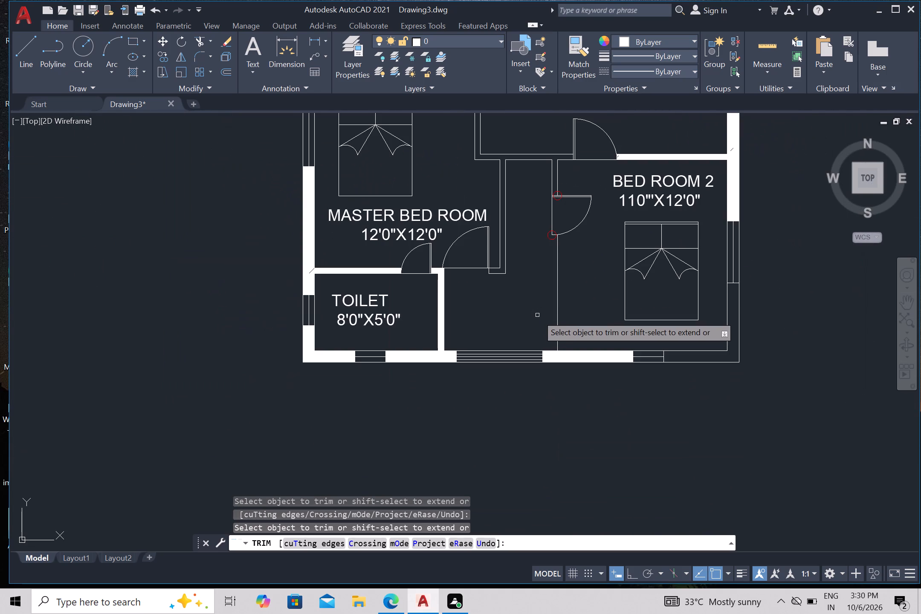
pyautogui.press('Escape')
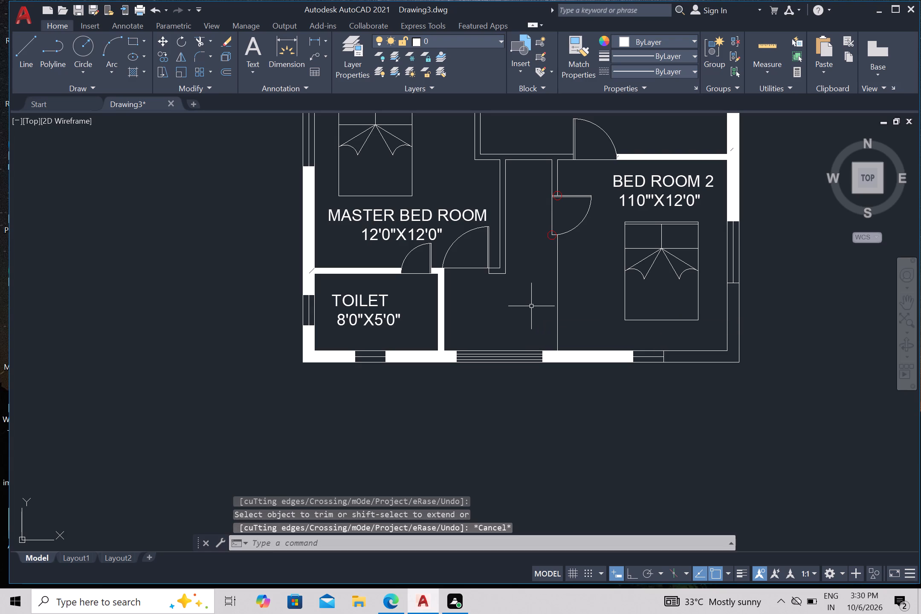
# With Ortho on, draw a vertical line about 9'-0 1/2" long from the wall's passage-side corner at the Bed Room 2 door past the south outer wall.
pyautogui.press('l')
pyautogui.press('Return')
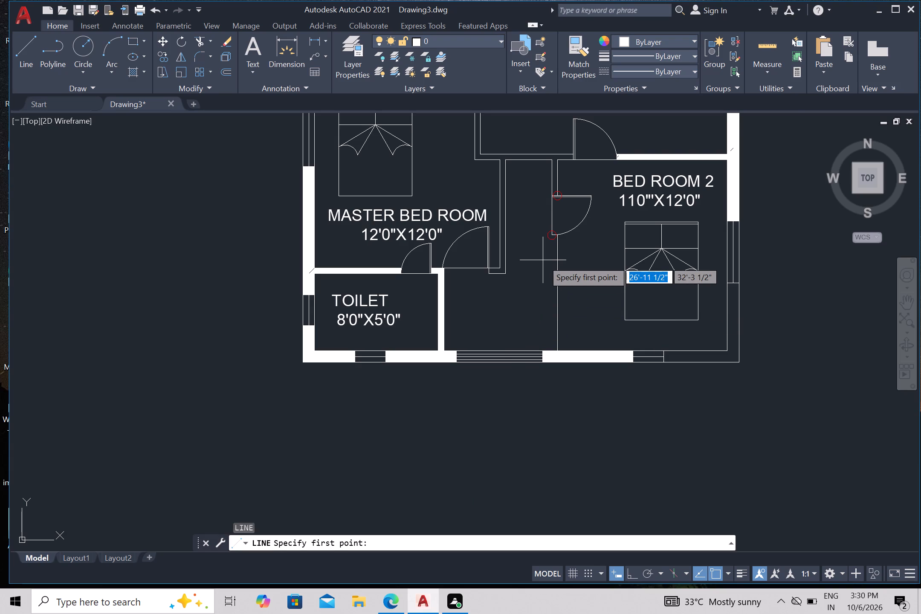
pyautogui.scroll(2, 546, 257)
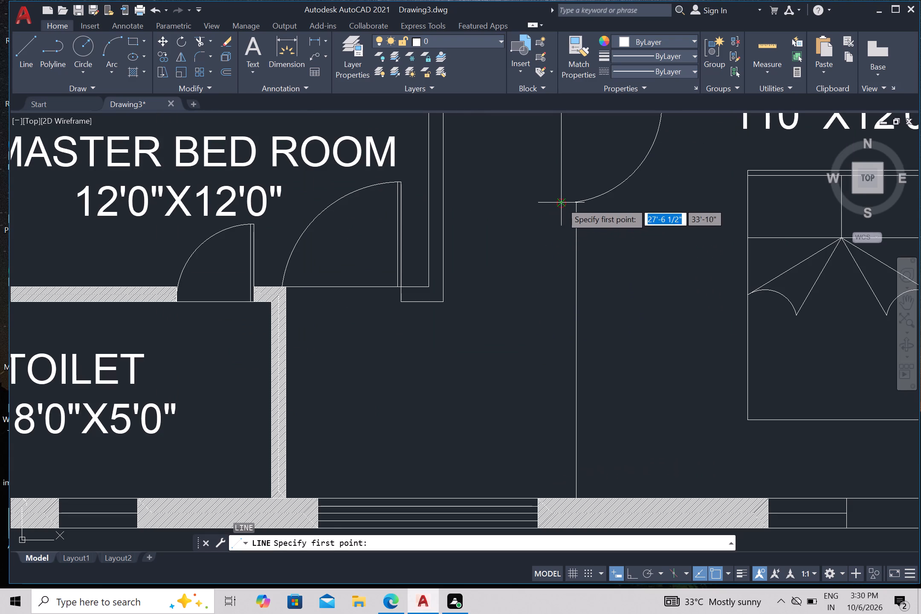
pyautogui.click(561, 200)
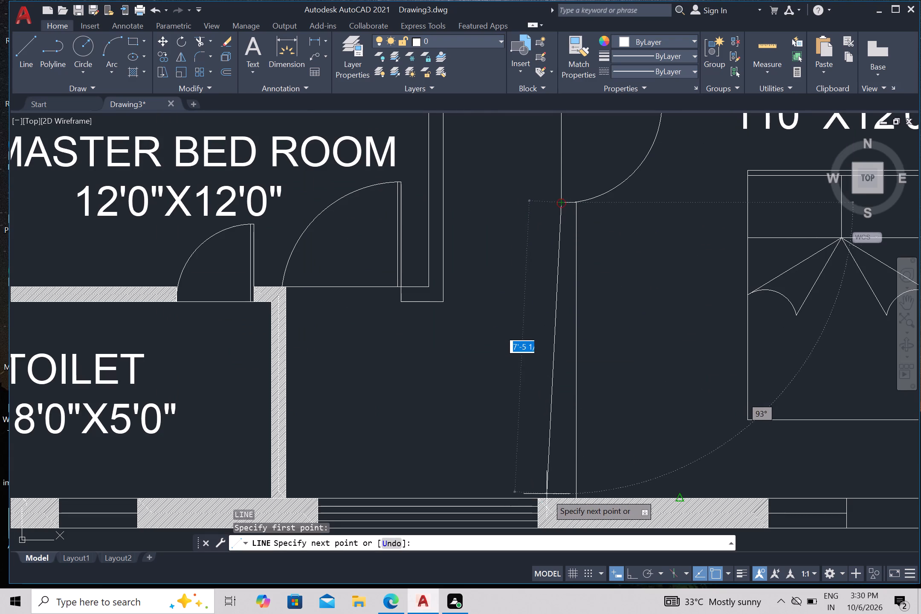
pyautogui.moveTo(546, 490); pyautogui.dragTo(512, 308, button='middle')
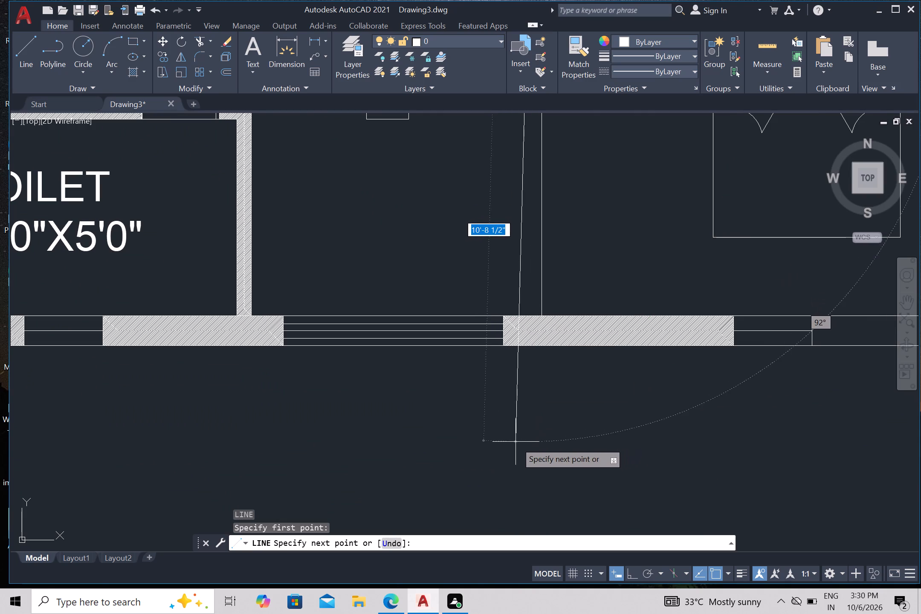
pyautogui.moveTo(628, 574); pyautogui.dragTo(626, 570)
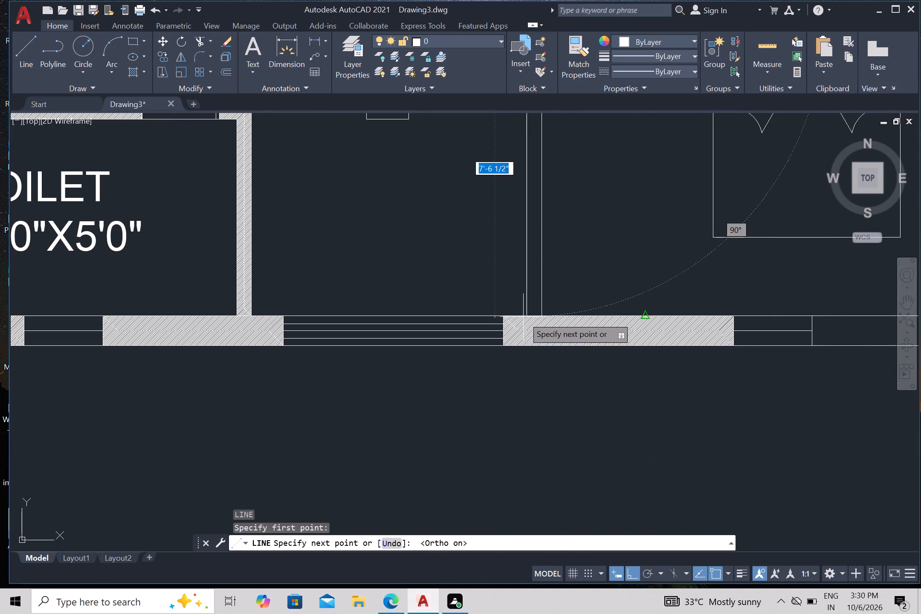
pyautogui.scroll(1, 524, 317)
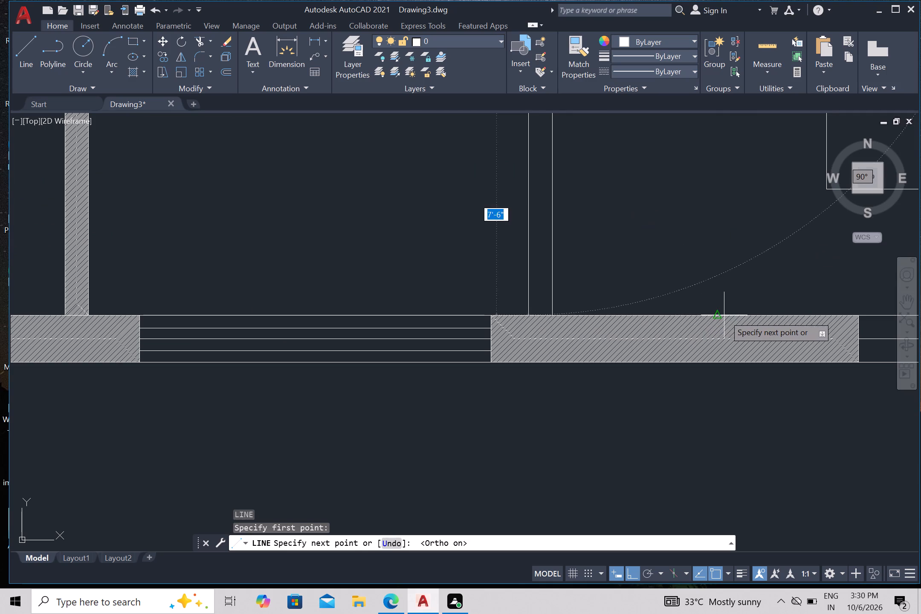
pyautogui.click(519, 411)
pyautogui.press('Return')
# Trim the part of the new wall line that projects beyond the south outer wall and end Trim.
pyautogui.write('TR')
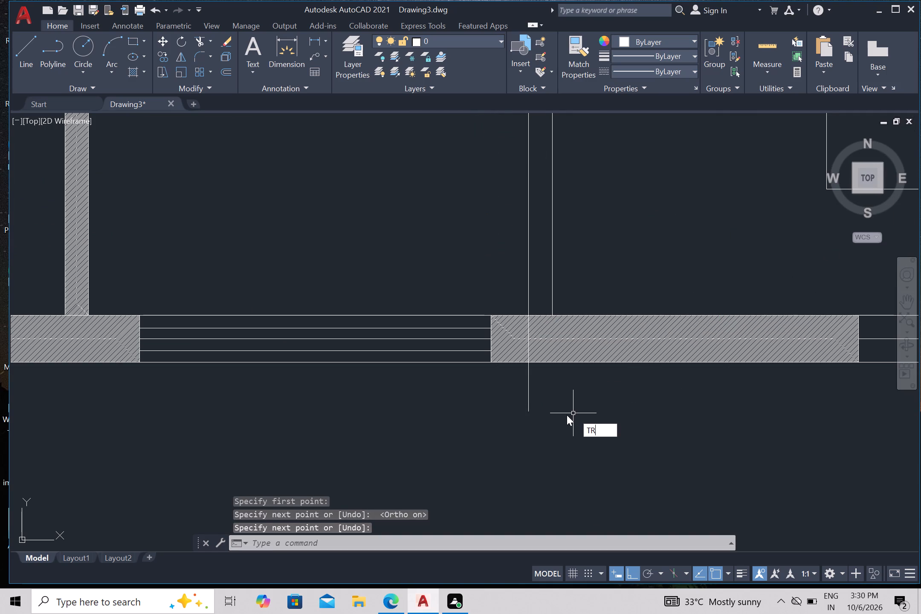
pyautogui.press('Return')
pyautogui.click(527, 385)
pyautogui.scroll(-3, 531, 392)
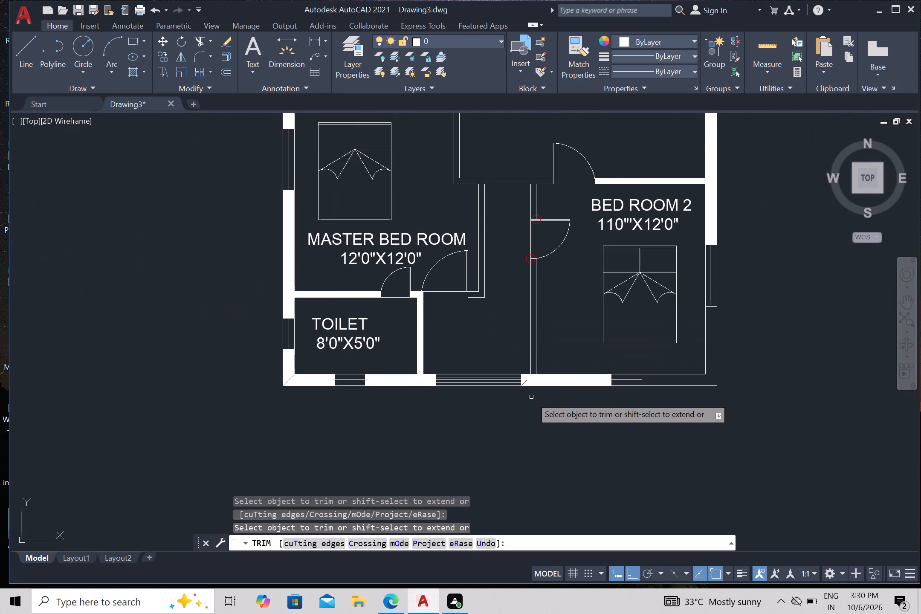
pyautogui.scroll(-2, 549, 333)
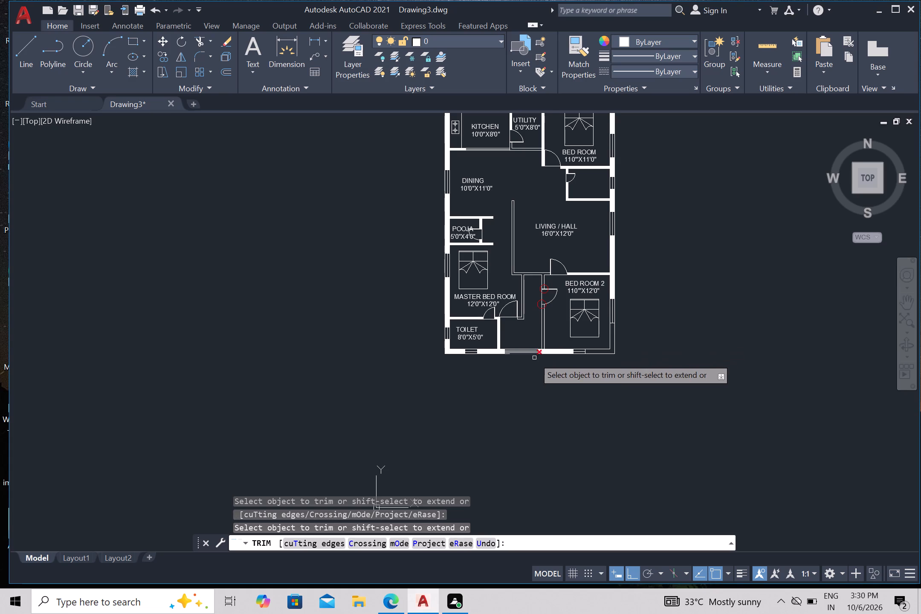
pyautogui.moveTo(513, 406); pyautogui.dragTo(500, 462, button='middle')
pyautogui.scroll(1, 504, 378)
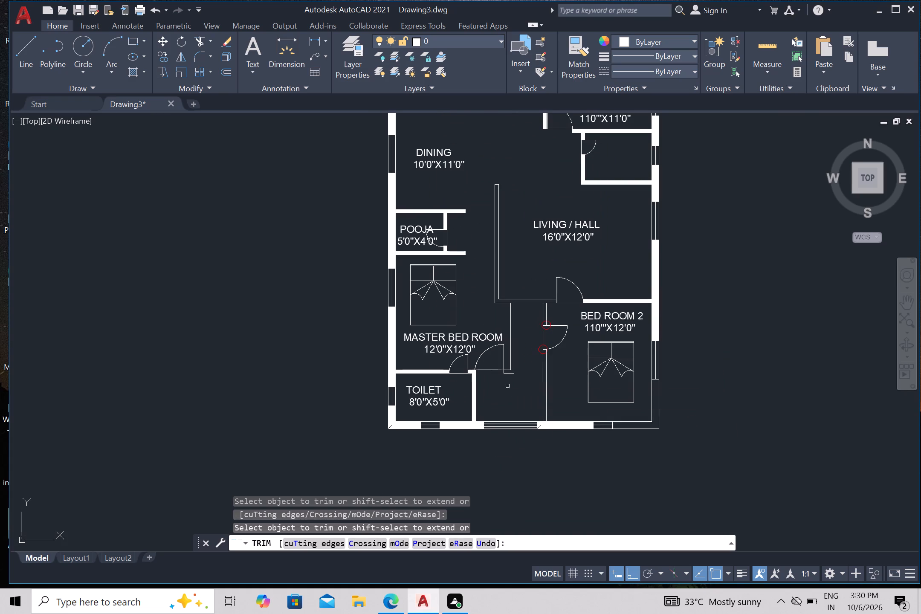
pyautogui.press('Escape')
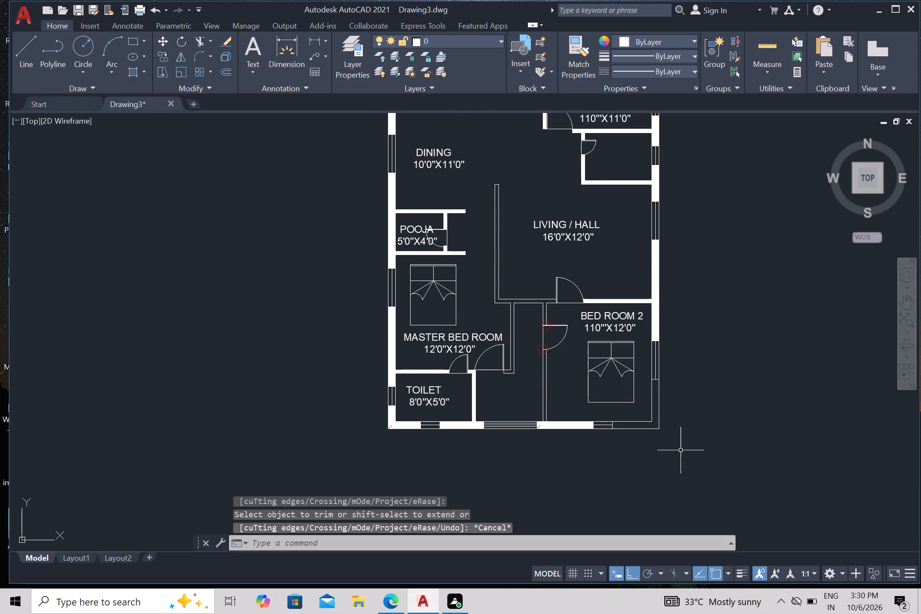
# Hatch the wall between the passage and Bed Room 2 from the door opening to the south outer wall with ANSI31.
pyautogui.press('h')
pyautogui.press('Return')
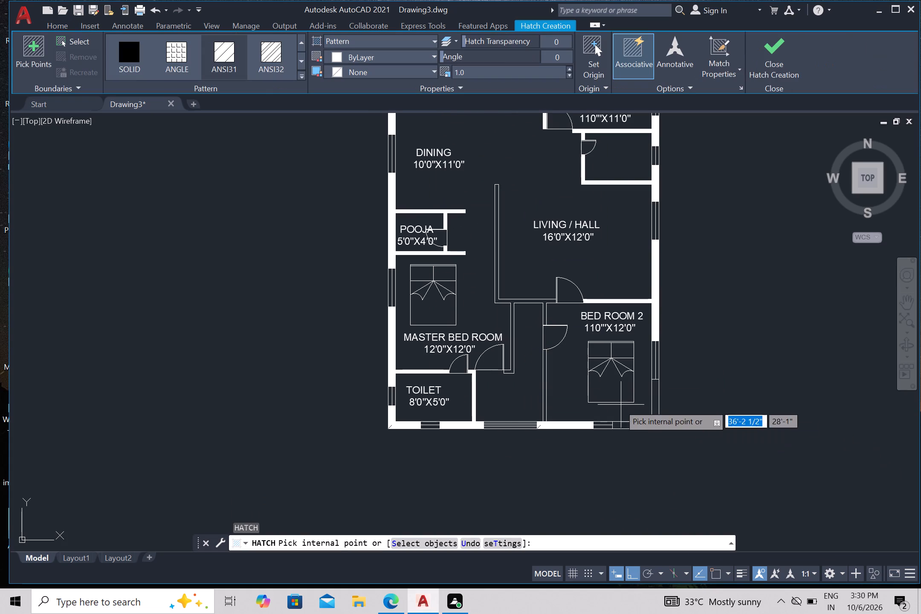
pyautogui.scroll(4, 559, 388)
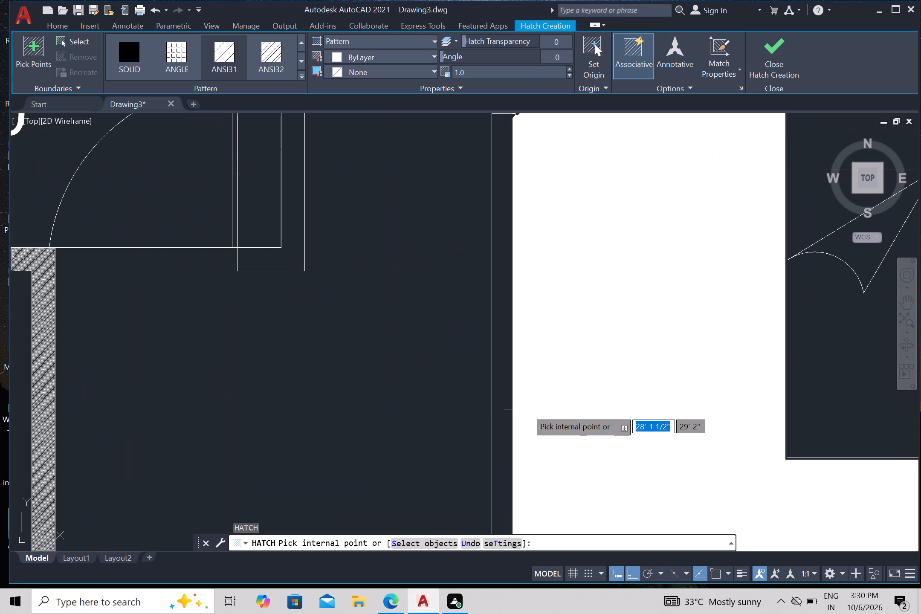
pyautogui.click(505, 425)
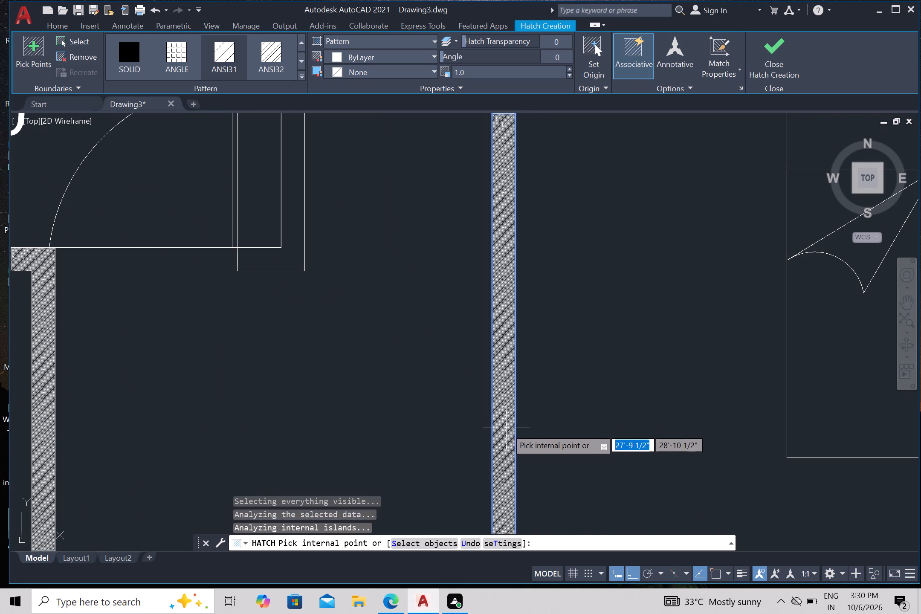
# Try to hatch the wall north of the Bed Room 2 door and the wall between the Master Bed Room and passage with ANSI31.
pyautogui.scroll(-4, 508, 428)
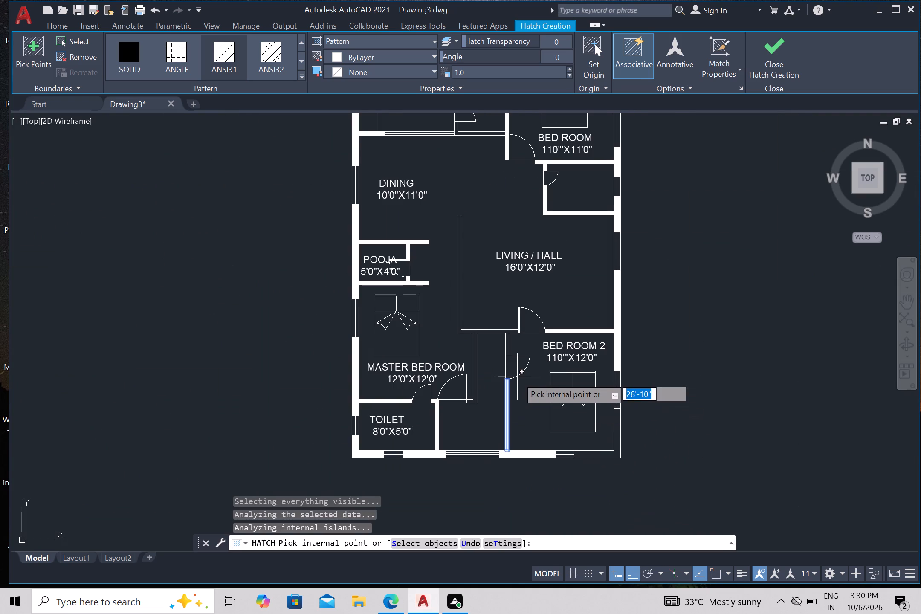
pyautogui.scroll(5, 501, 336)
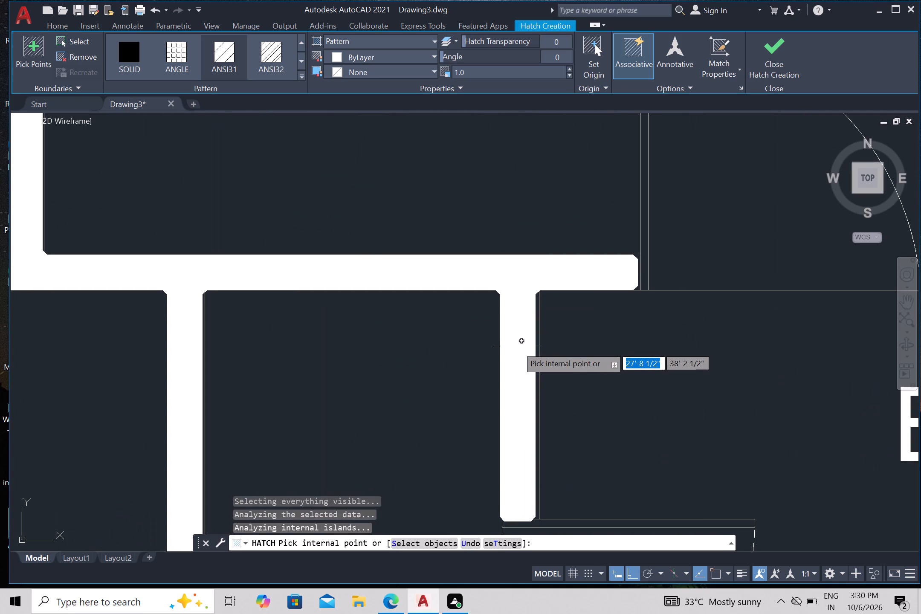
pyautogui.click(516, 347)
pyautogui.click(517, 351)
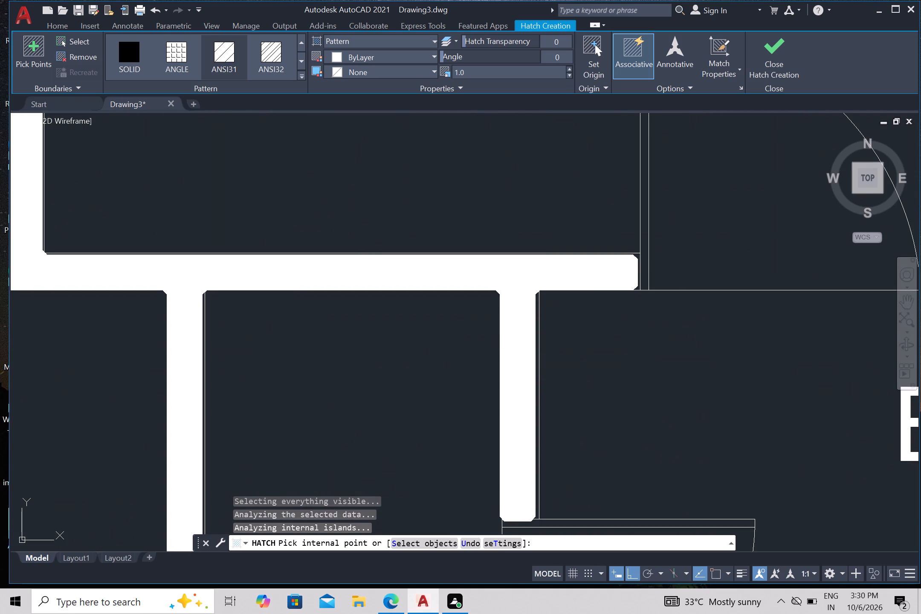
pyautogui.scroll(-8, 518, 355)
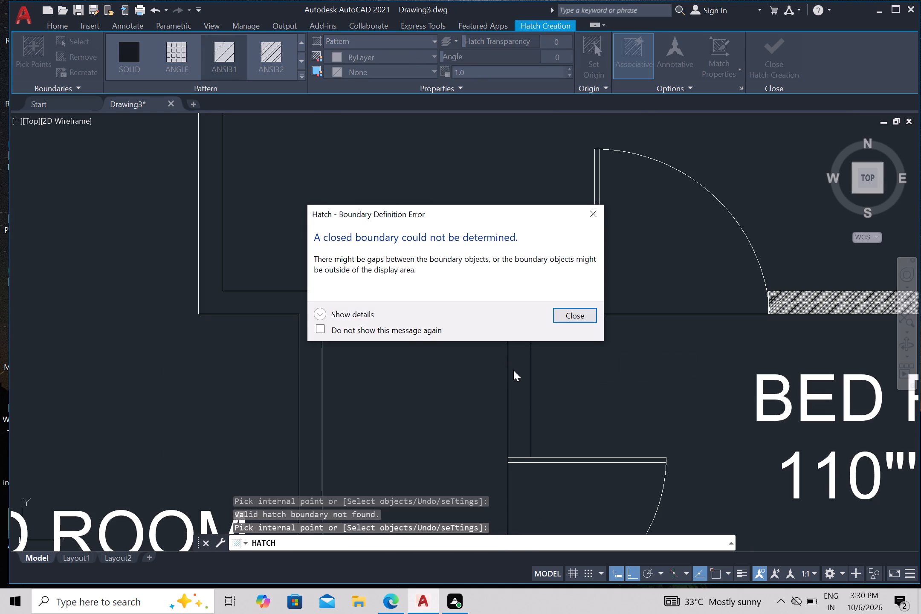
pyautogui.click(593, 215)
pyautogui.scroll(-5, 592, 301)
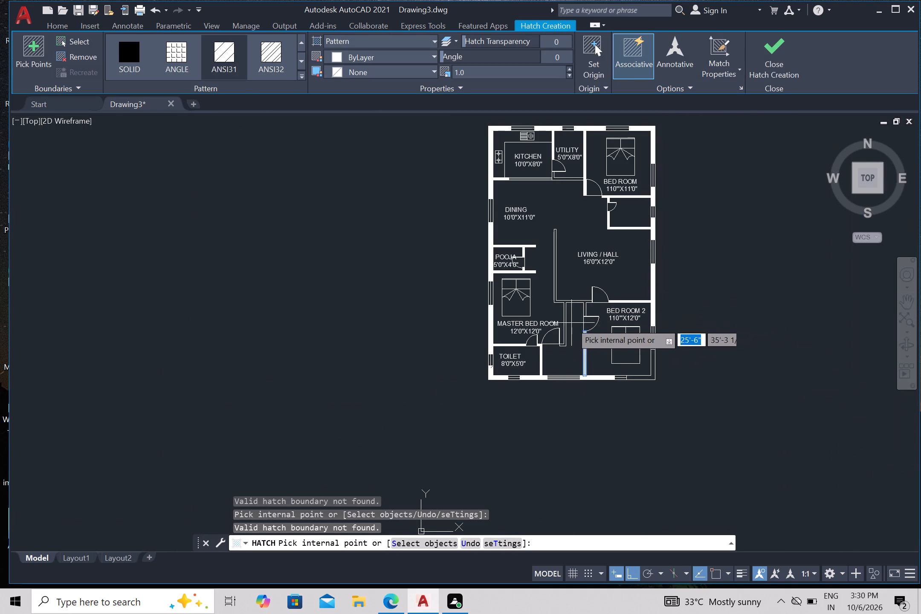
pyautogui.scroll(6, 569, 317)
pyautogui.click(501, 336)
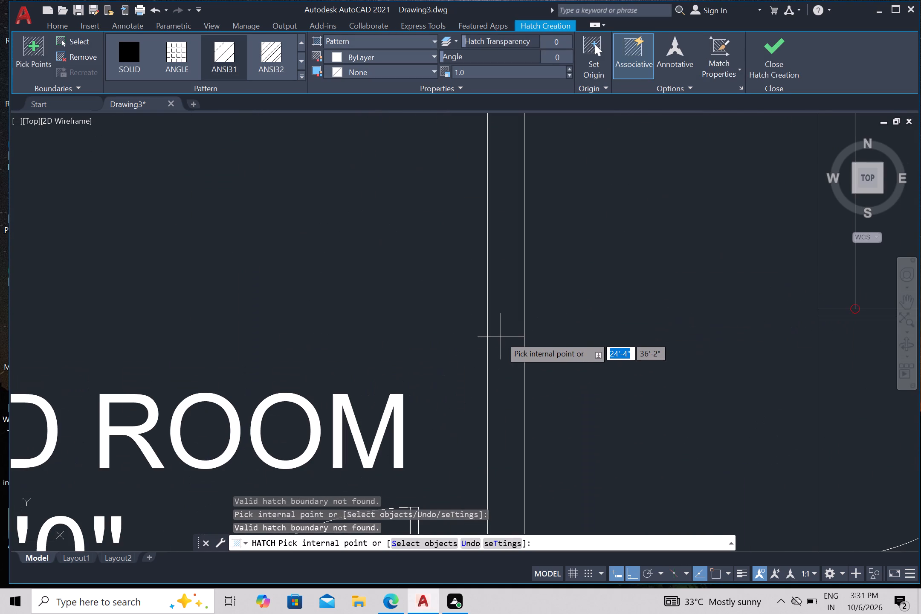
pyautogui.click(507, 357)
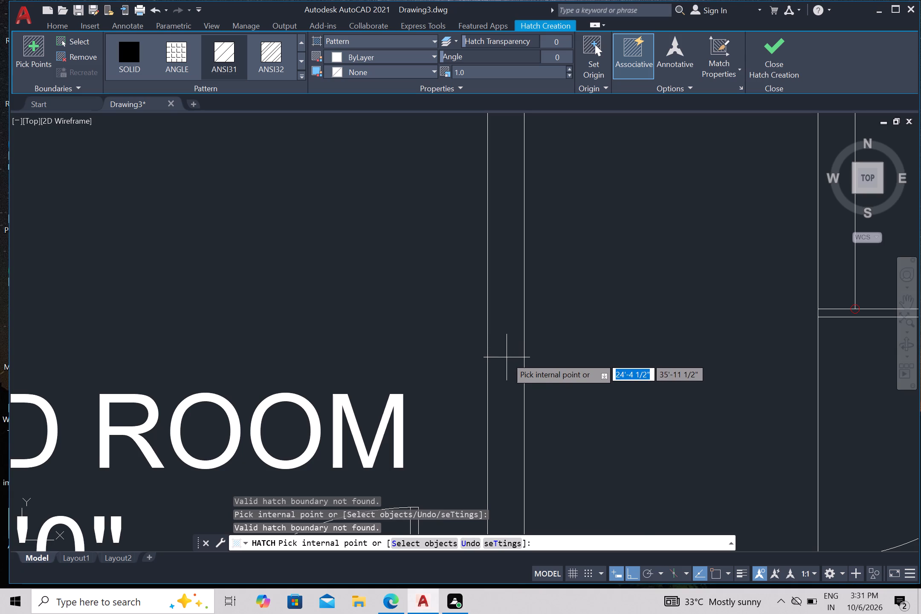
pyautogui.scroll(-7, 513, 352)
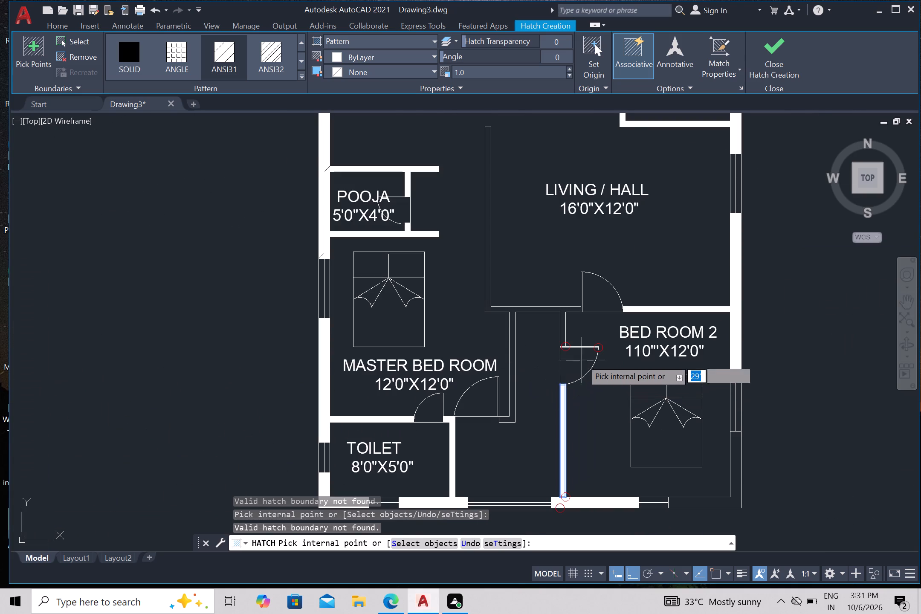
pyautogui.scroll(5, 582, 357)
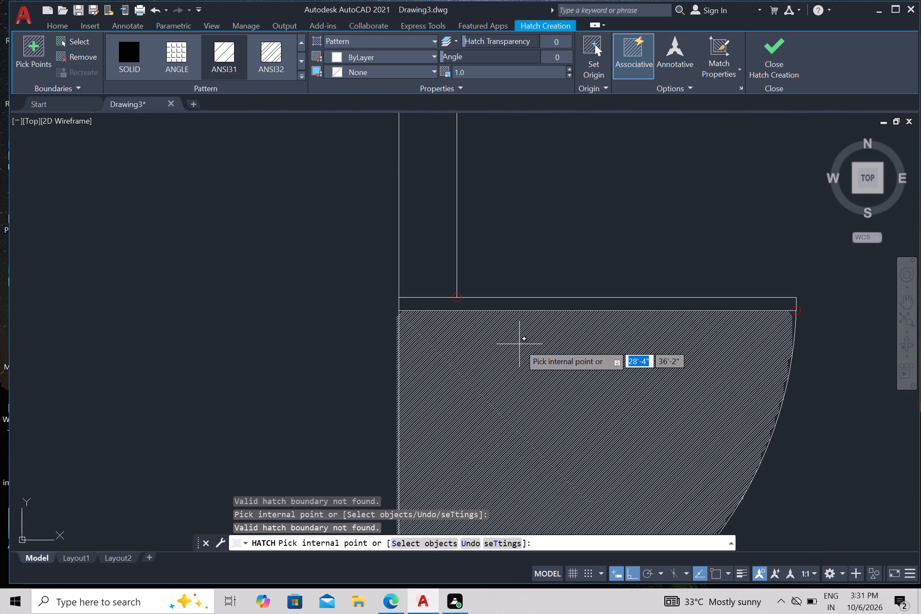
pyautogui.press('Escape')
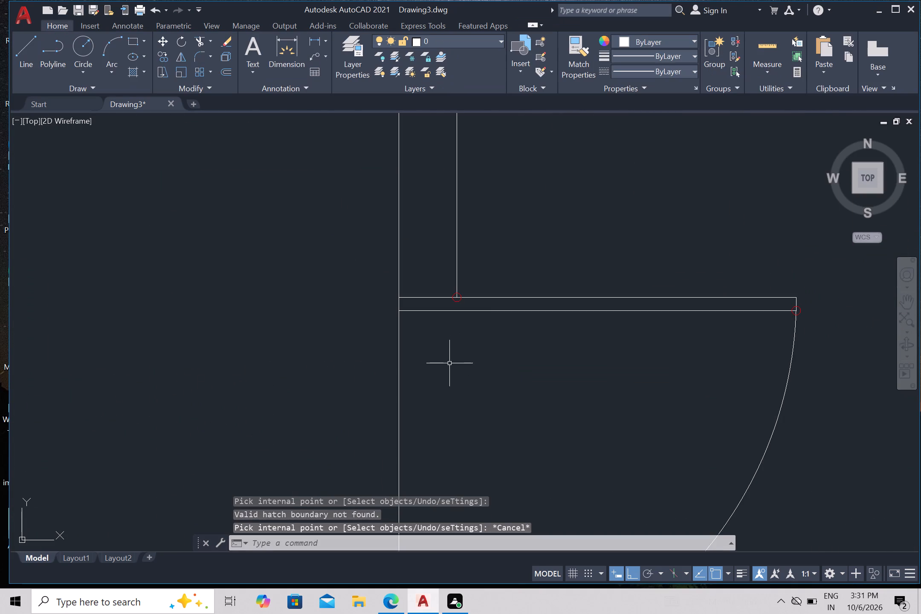
# Draw a short vertical line from the Bed Room 2 side corner of the wall across the door leaf to past its lower edge.
pyautogui.press('l')
pyautogui.press('Return')
pyautogui.scroll(1, 437, 329)
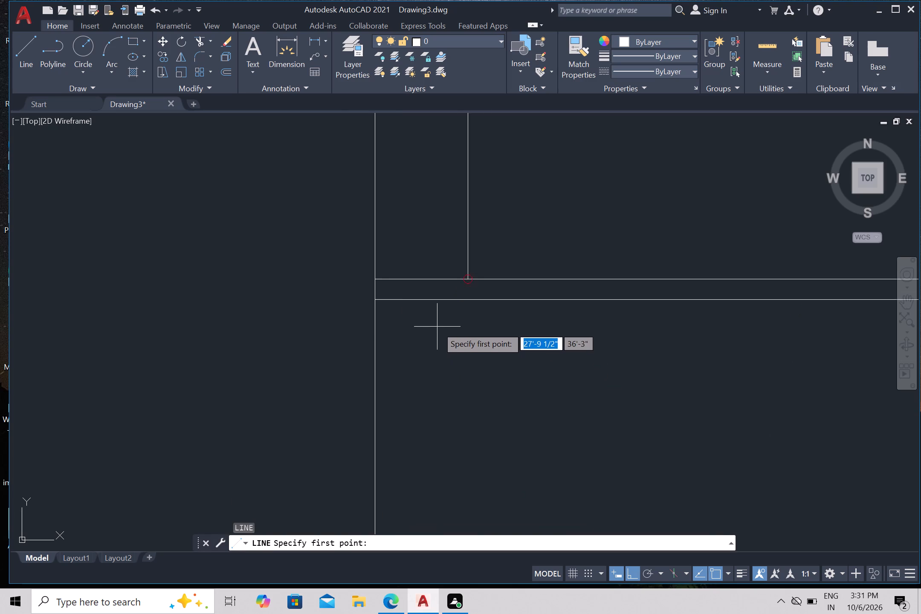
pyautogui.scroll(2, 437, 327)
pyautogui.click(511, 203)
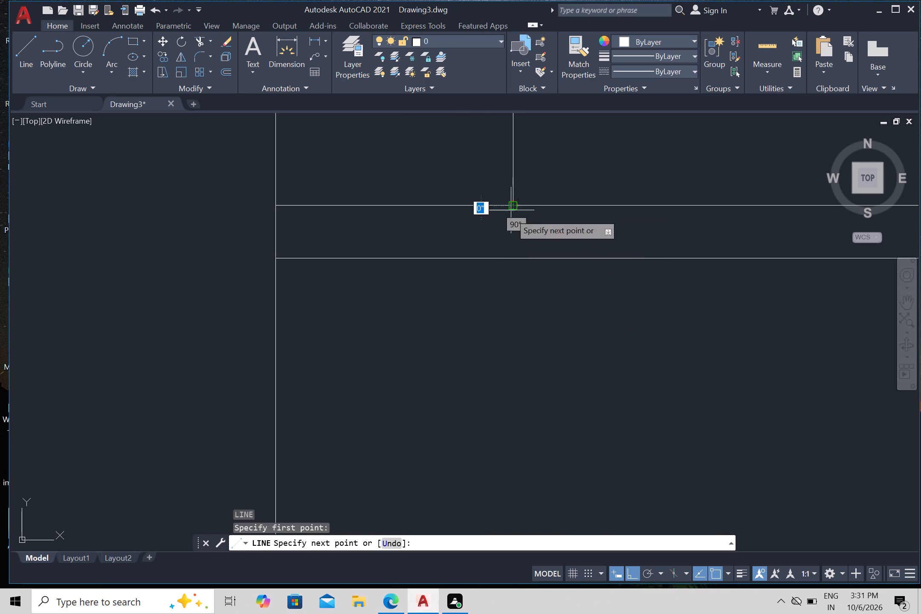
pyautogui.click(506, 327)
pyautogui.press('Return')
pyautogui.scroll(-4, 510, 334)
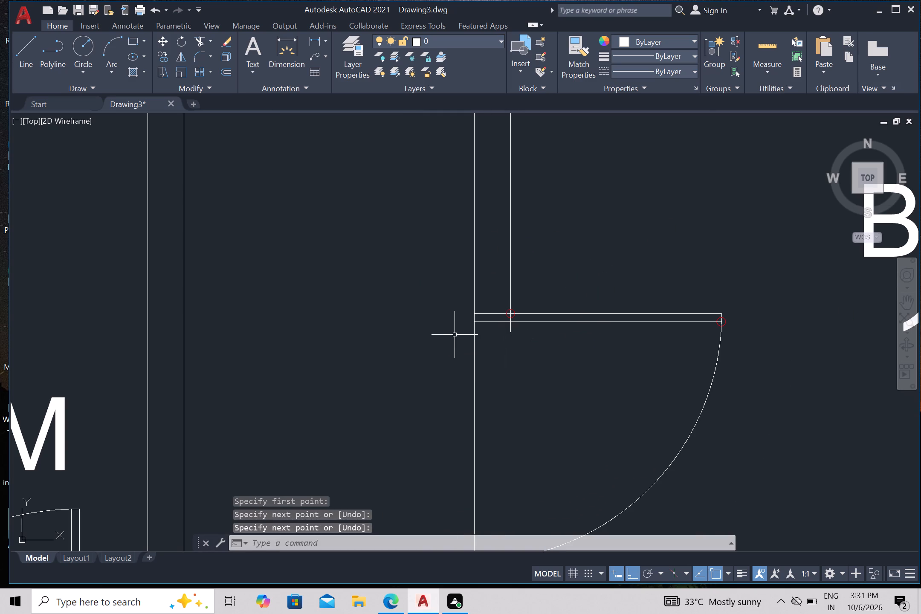
pyautogui.scroll(-2, 466, 341)
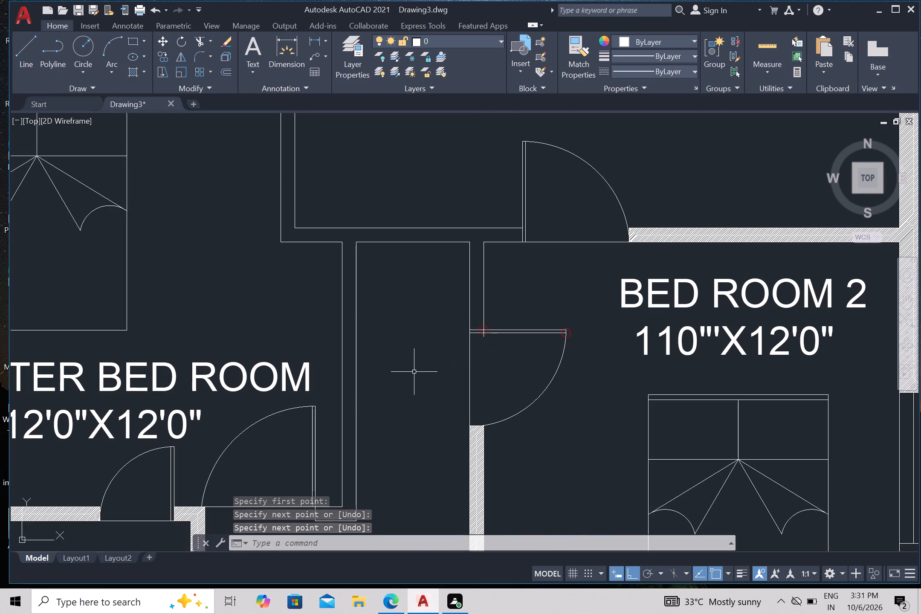
pyautogui.press('Escape')
# Hatch the connected walls around the passage and along the west and south sides of the Living / Hall with ANSI31.
pyautogui.press('h')
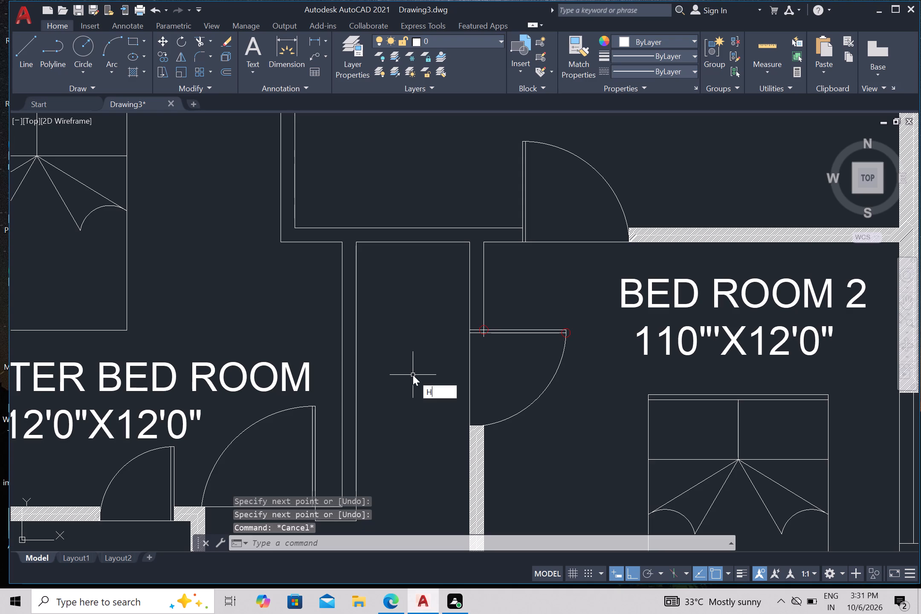
pyautogui.press('Return')
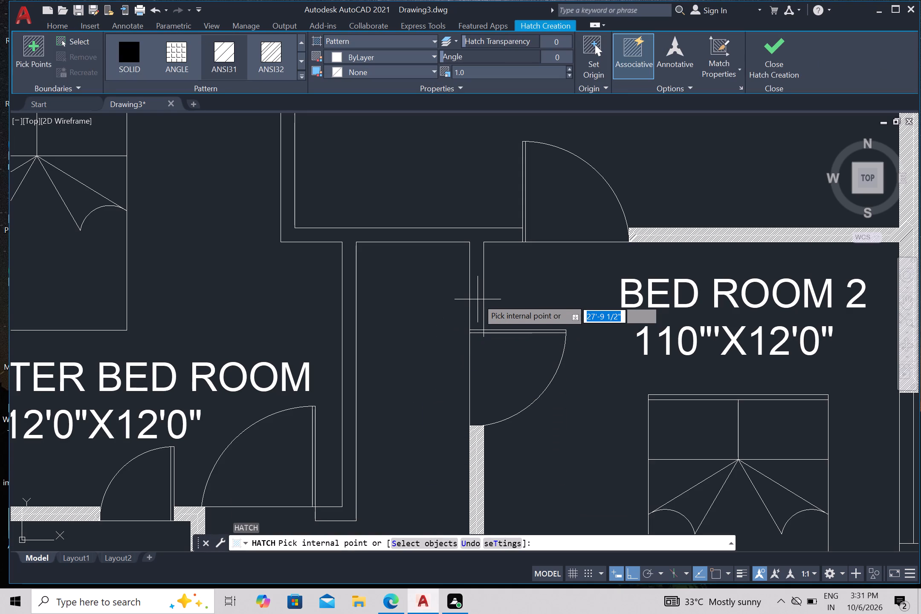
pyautogui.click(476, 299)
pyautogui.scroll(-2, 462, 370)
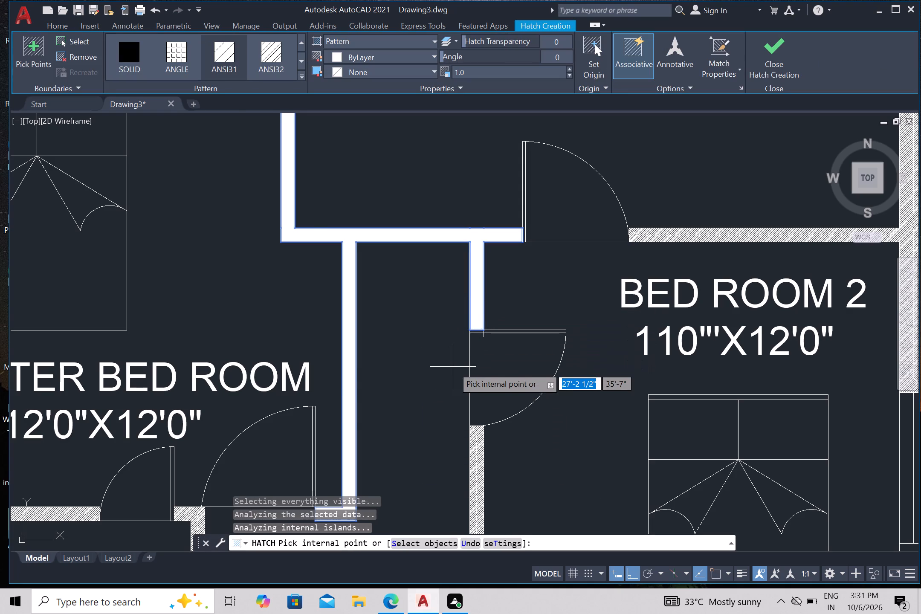
pyautogui.scroll(3, 460, 386)
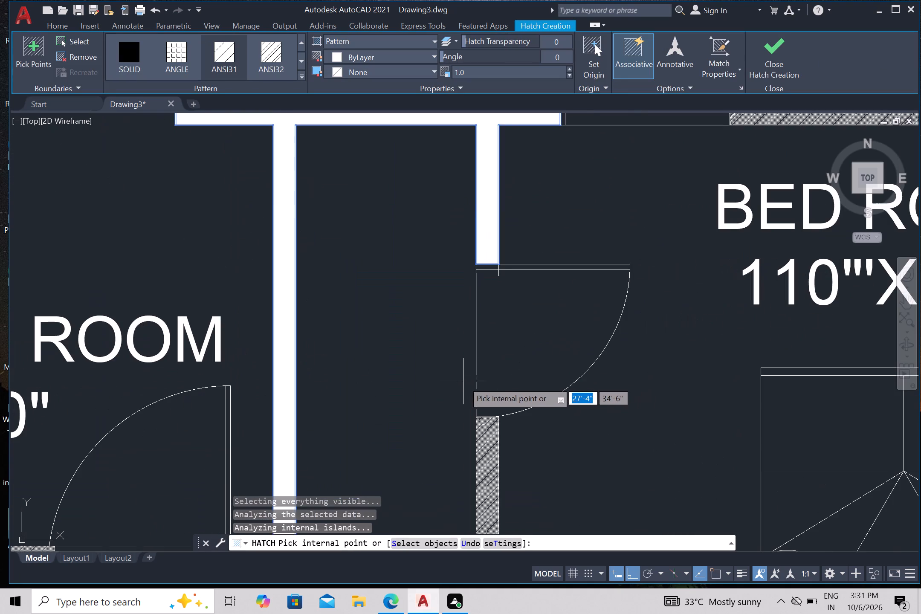
pyautogui.press('Escape')
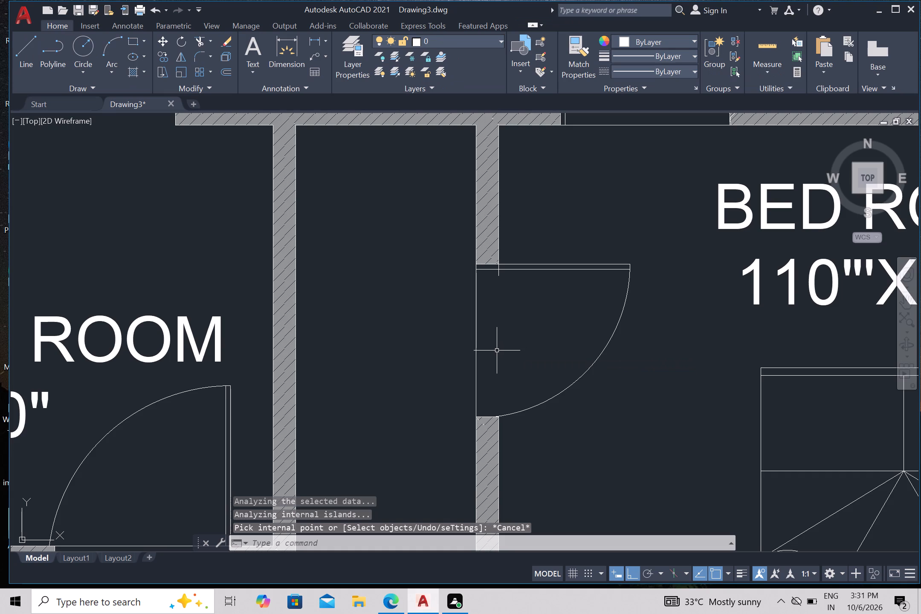
# Trim the passage-side wall line that crosses the Bed Room 2 door opening.
pyautogui.write('TR')
pyautogui.press('Return')
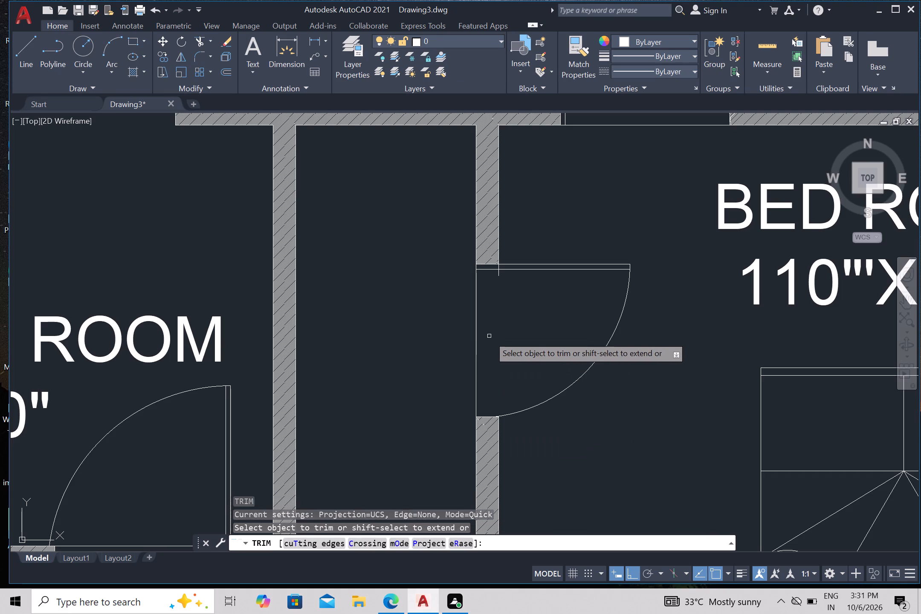
pyautogui.moveTo(487, 331); pyautogui.dragTo(483, 330)
pyautogui.click(458, 336)
# Trim the short line stub crossing and projecting below the Bed Room 2 door leaf and end Trim.
pyautogui.scroll(-1, 461, 337)
pyautogui.scroll(1, 489, 318)
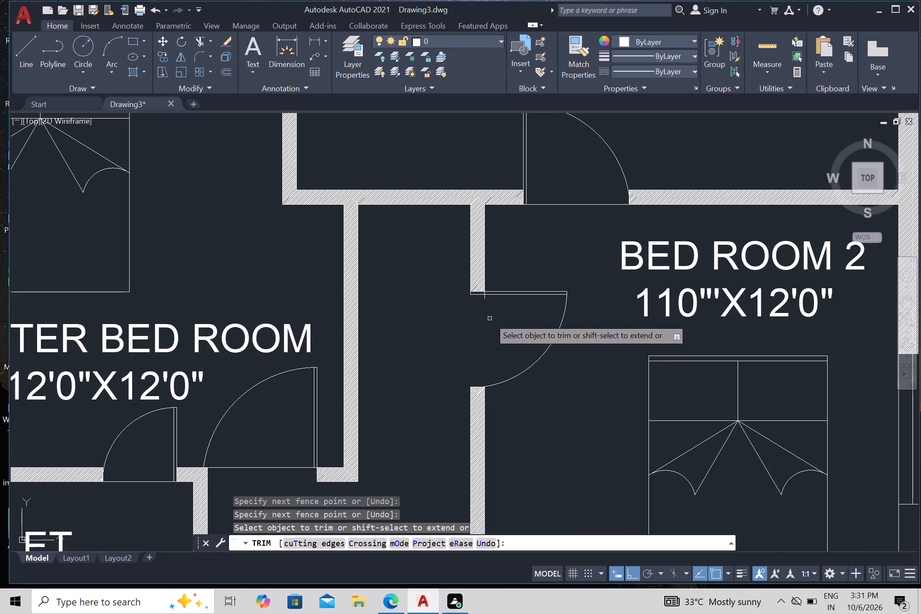
pyautogui.scroll(1, 489, 318)
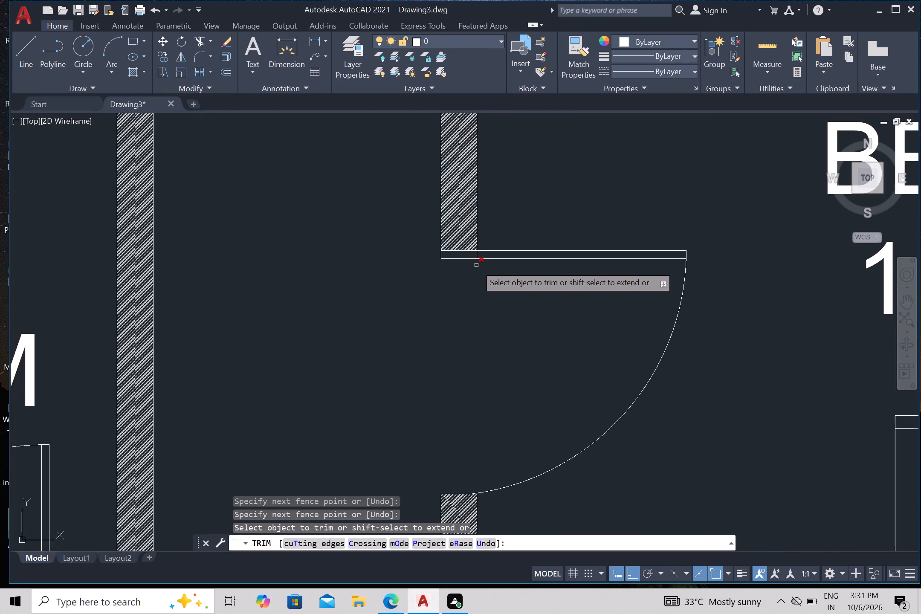
pyautogui.click(476, 265)
pyautogui.click(476, 255)
pyautogui.scroll(-5, 492, 275)
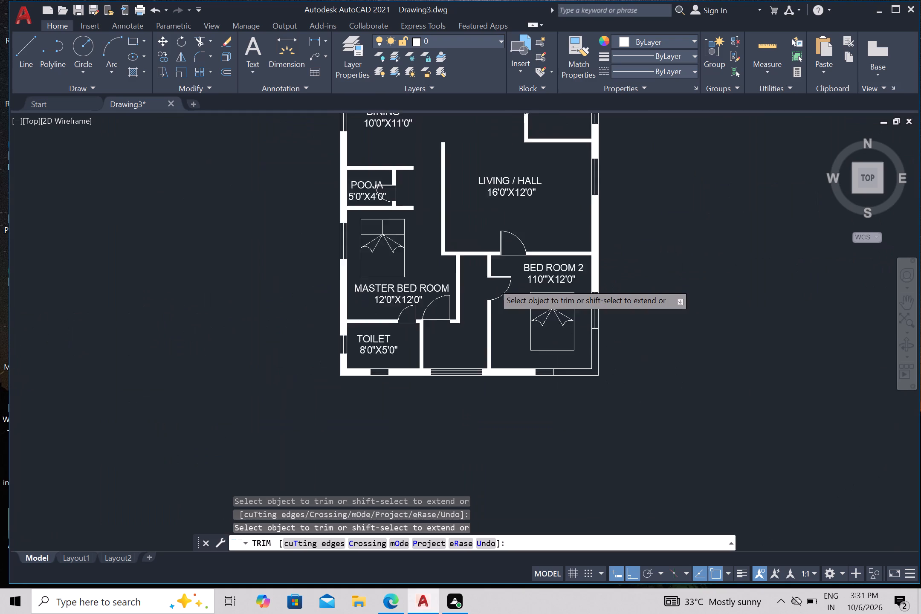
pyautogui.scroll(-1, 493, 283)
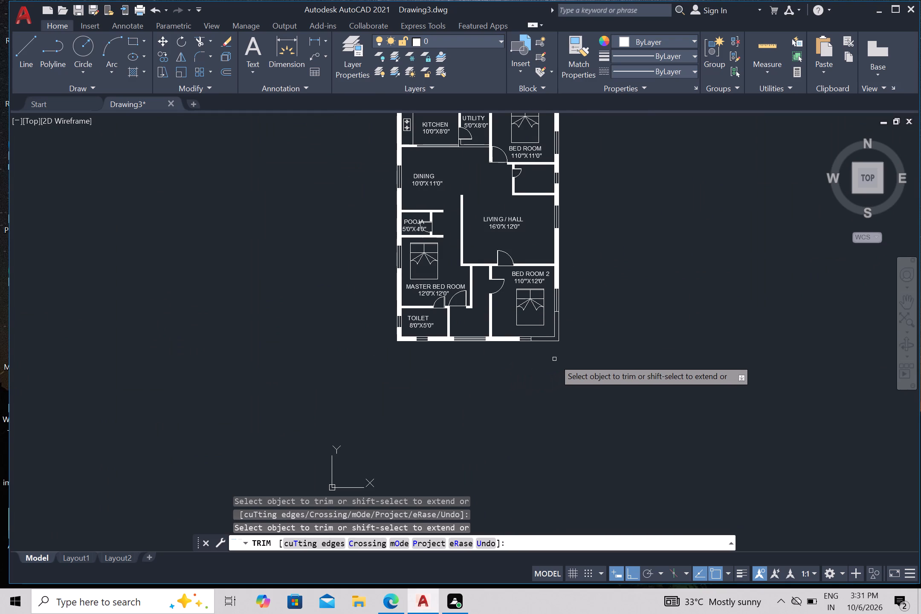
pyautogui.moveTo(548, 392); pyautogui.dragTo(536, 437, button='middle')
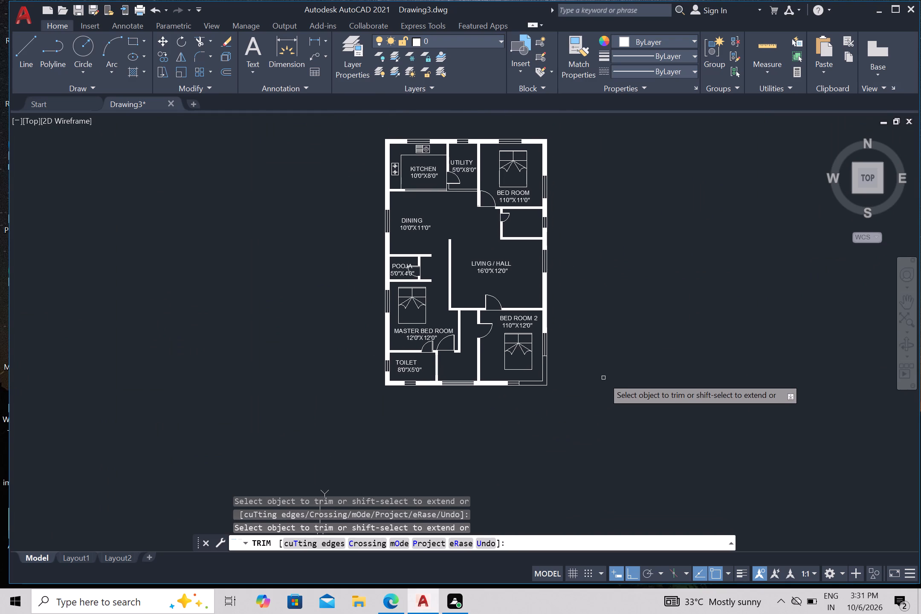
pyautogui.scroll(1, 603, 377)
pyautogui.press('Escape')
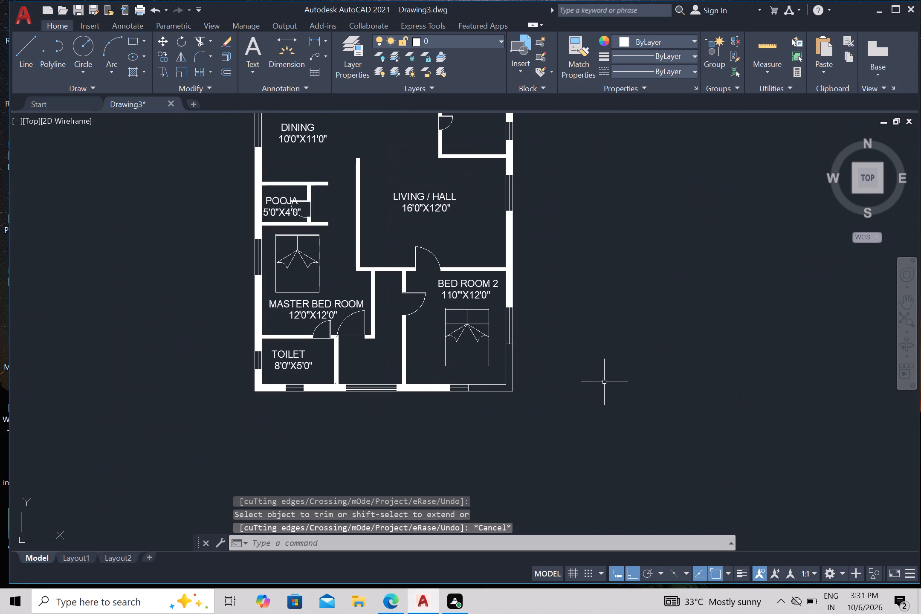
# Hatch the outer wall corner south-east of Bed Room 2, between its south and east windows, with ANSI31.
pyautogui.press('h')
pyautogui.press('Return')
pyautogui.scroll(2, 538, 401)
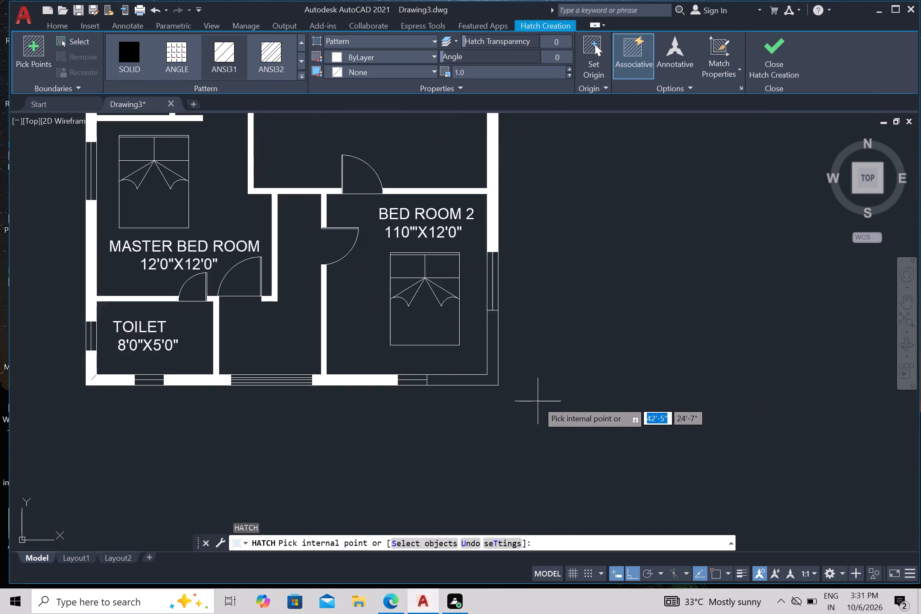
pyautogui.click(458, 366)
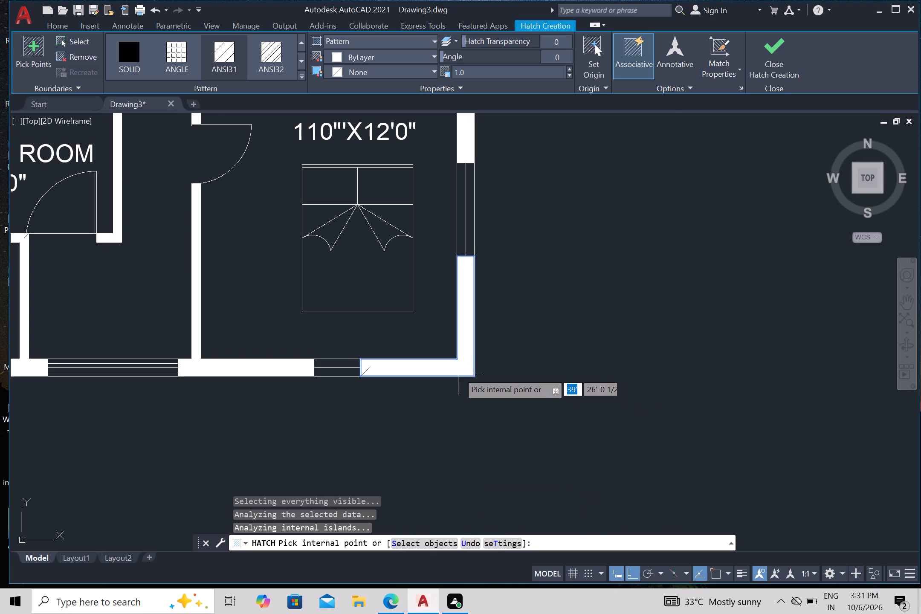
# Hatch the L-shaped wall south of the Utility room, up to its door, with ANSI31 and end Hatch.
pyautogui.scroll(-5, 465, 382)
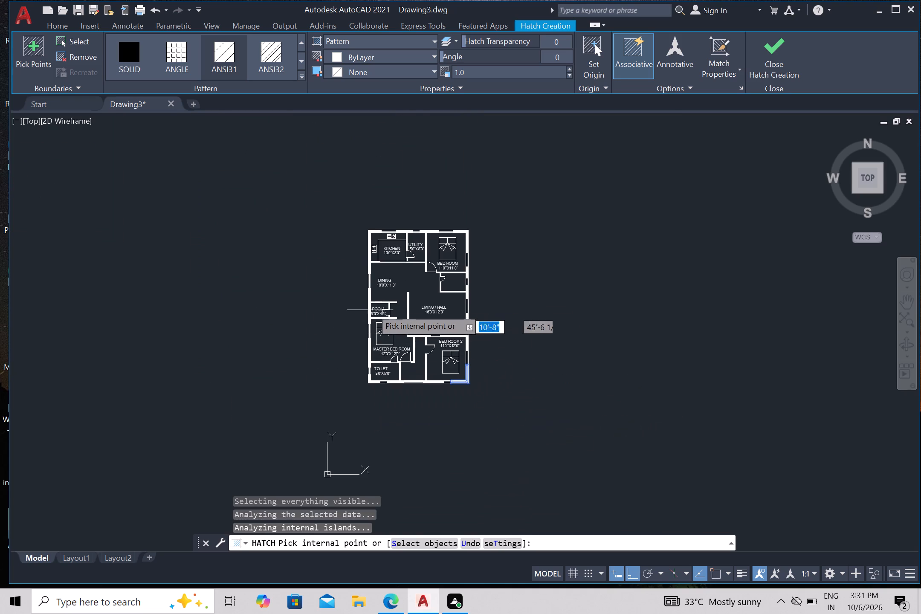
pyautogui.scroll(2, 415, 266)
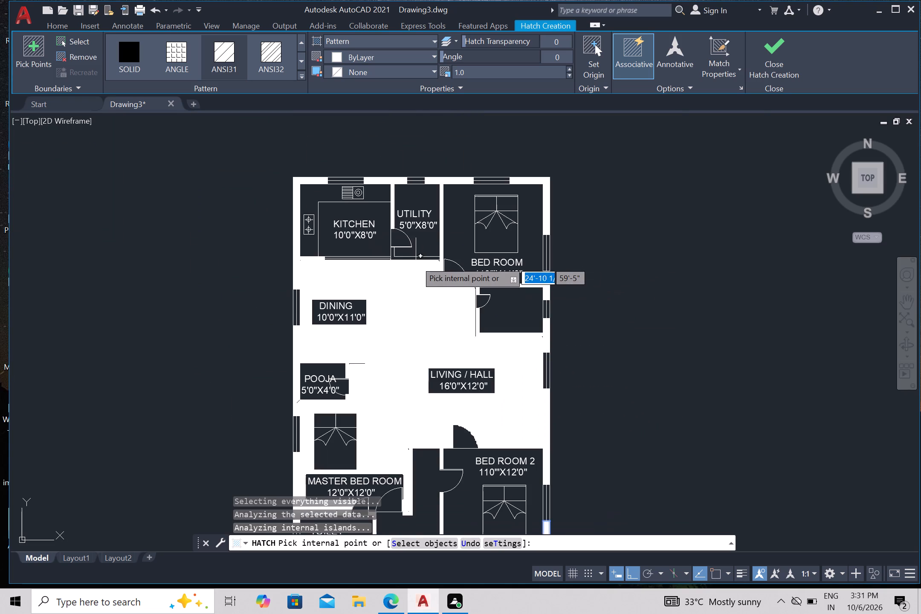
pyautogui.scroll(4, 410, 258)
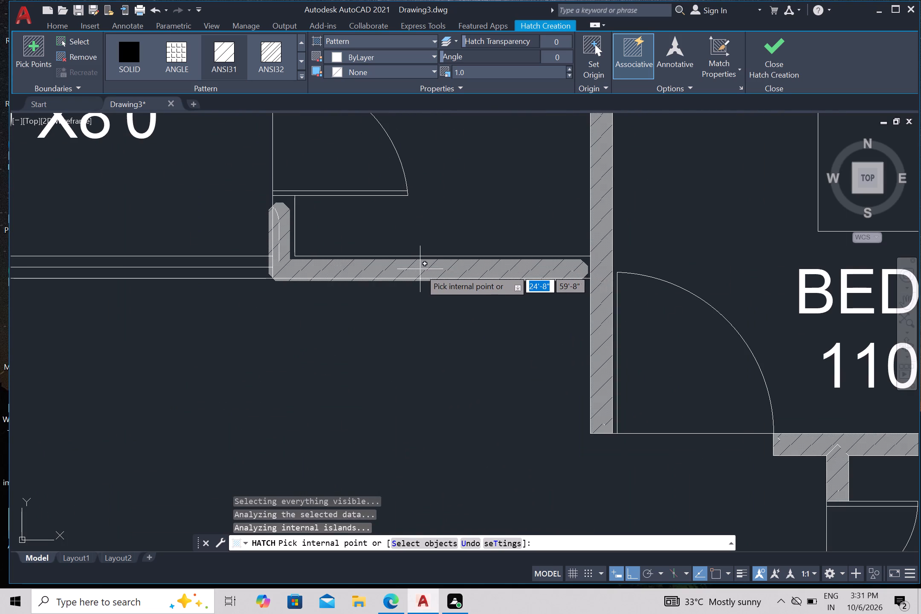
pyautogui.click(420, 267)
pyautogui.scroll(-4, 438, 298)
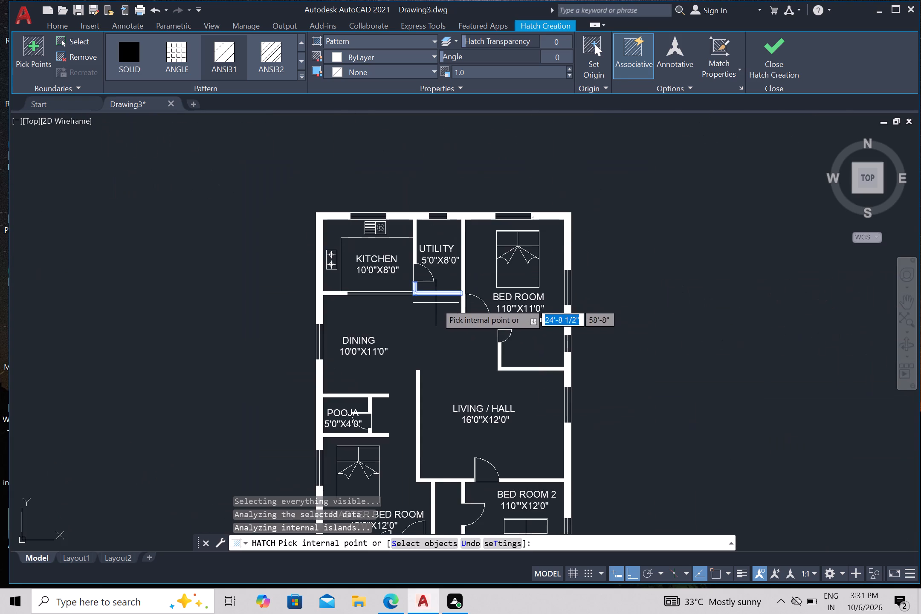
pyautogui.scroll(-1, 445, 340)
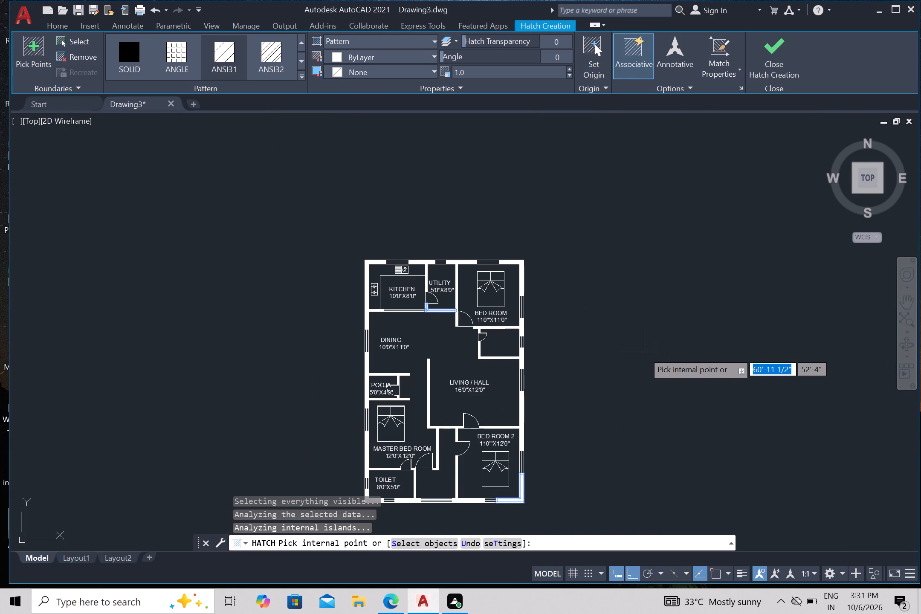
pyautogui.press('Escape')
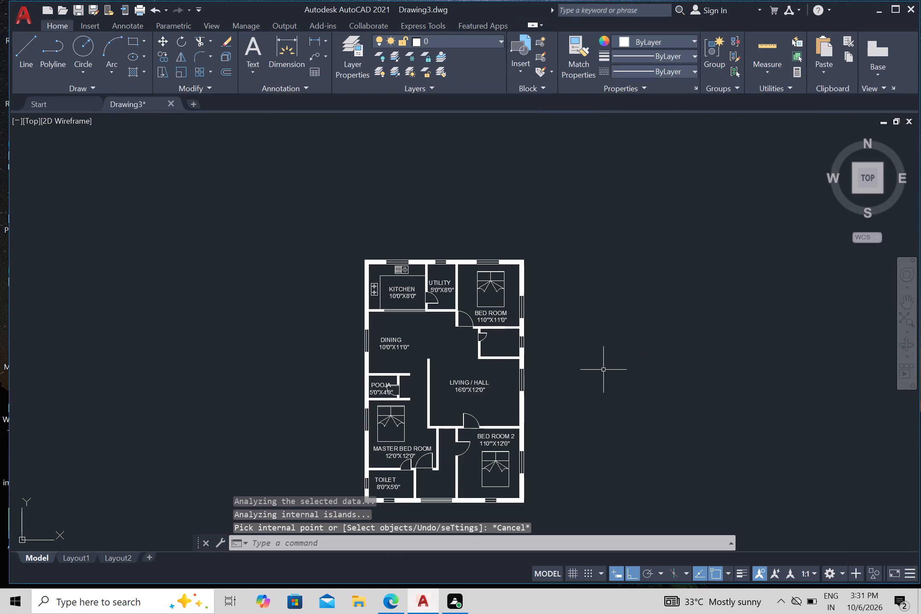
pyautogui.press('Escape')
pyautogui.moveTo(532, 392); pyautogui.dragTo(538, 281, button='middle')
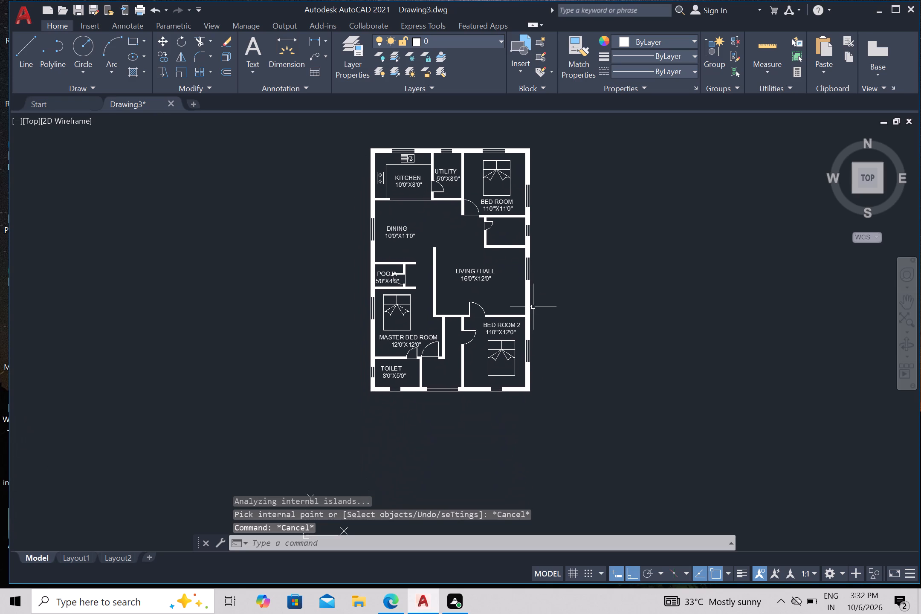
# Add the multiline text title "GROUND FLOOR PLAN" below the south wall of the floor plan.
pyautogui.scroll(1, 532, 306)
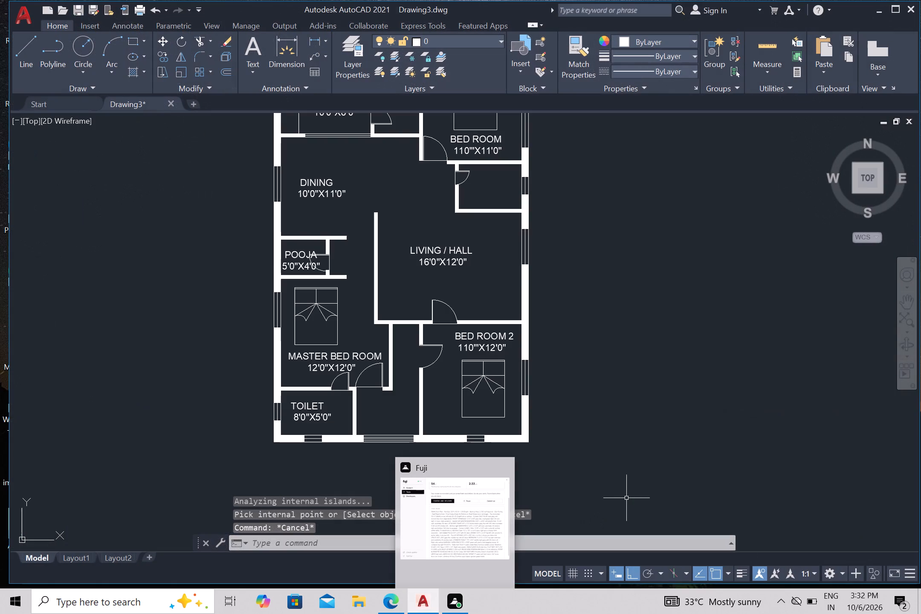
pyautogui.moveTo(618, 437); pyautogui.dragTo(676, 405, button='middle')
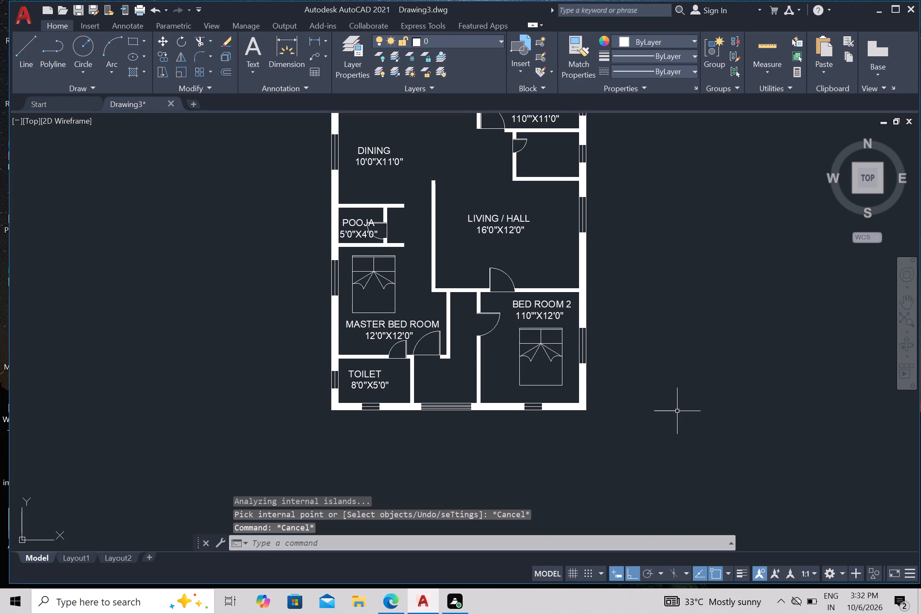
pyautogui.scroll(-1, 677, 411)
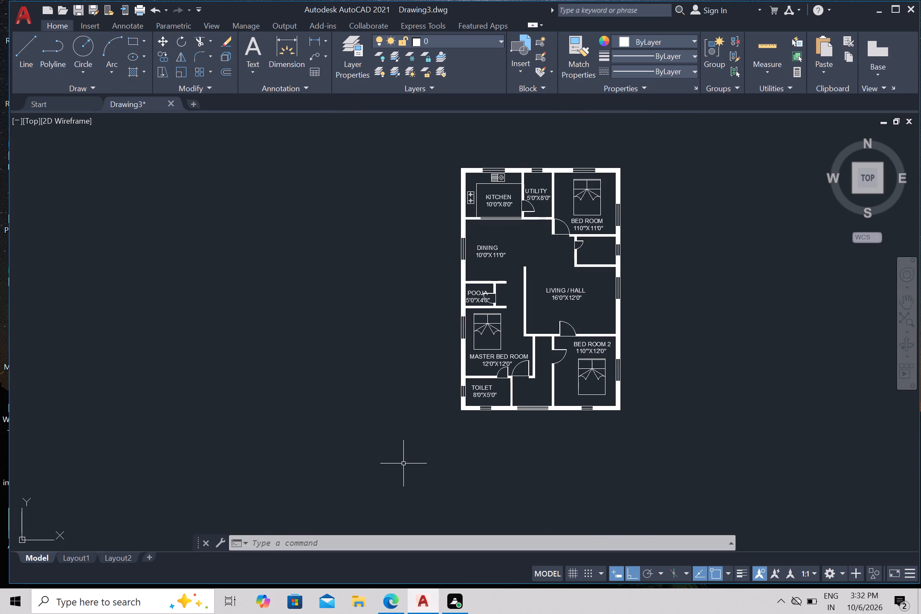
pyautogui.press('m')
pyautogui.press('t')
pyautogui.press('Return')
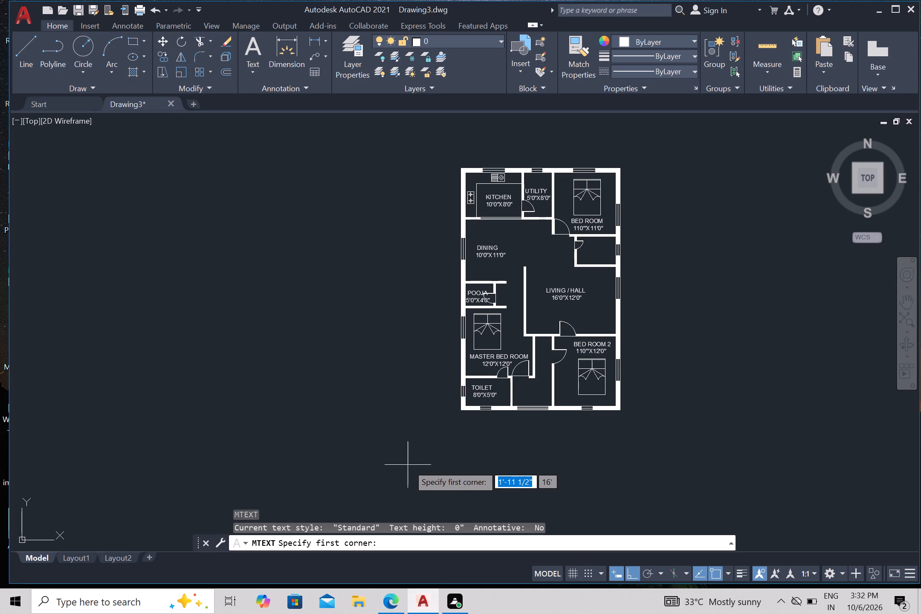
pyautogui.moveTo(414, 436); pyautogui.dragTo(419, 437)
pyautogui.click(693, 458)
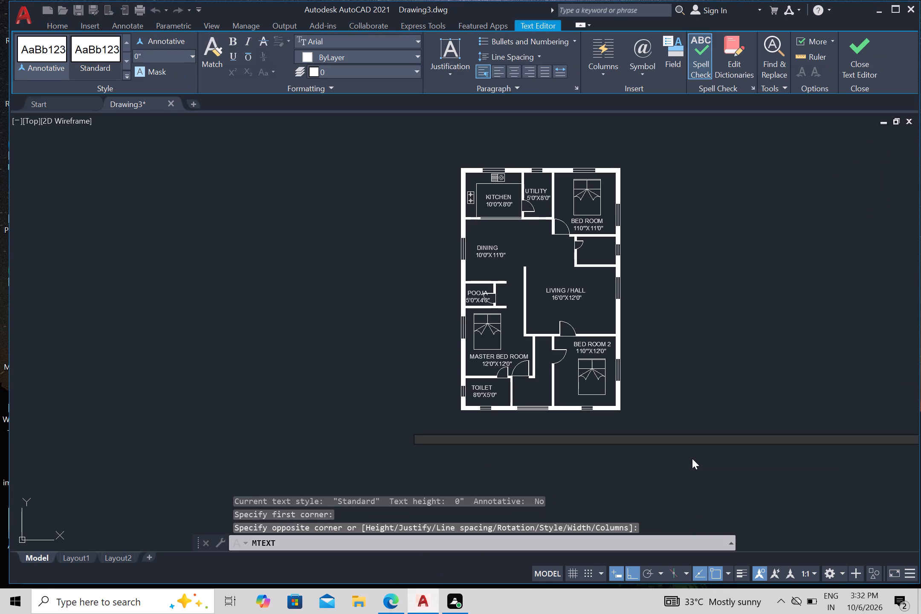
pyautogui.press('space')
pyautogui.press('space')
pyautogui.press('space')
pyautogui.press('g')
pyautogui.write('RO')
pyautogui.write('UND FLOOR PLAN')
pyautogui.click(542, 482)
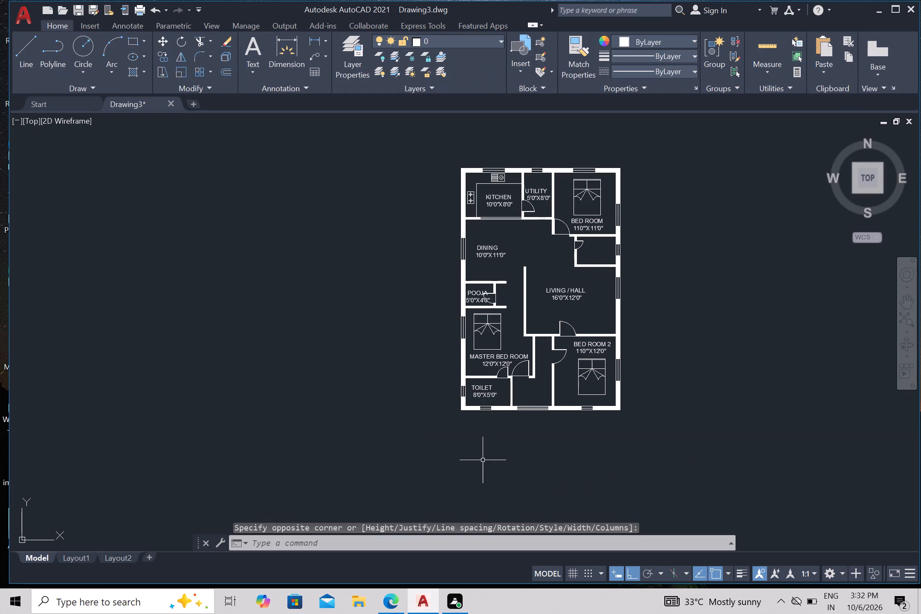
# Set the text height of the GROUND FLOOR PLAN title to 12" in its properties.
pyautogui.scroll(2, 455, 436)
pyautogui.click(344, 423)
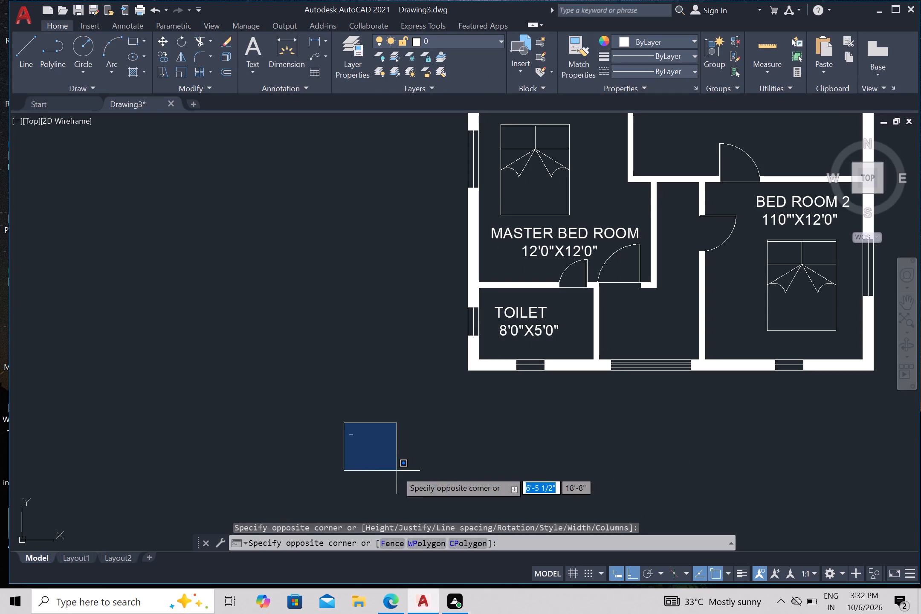
pyautogui.click(397, 471)
pyautogui.hotkey('ctrl', '1')
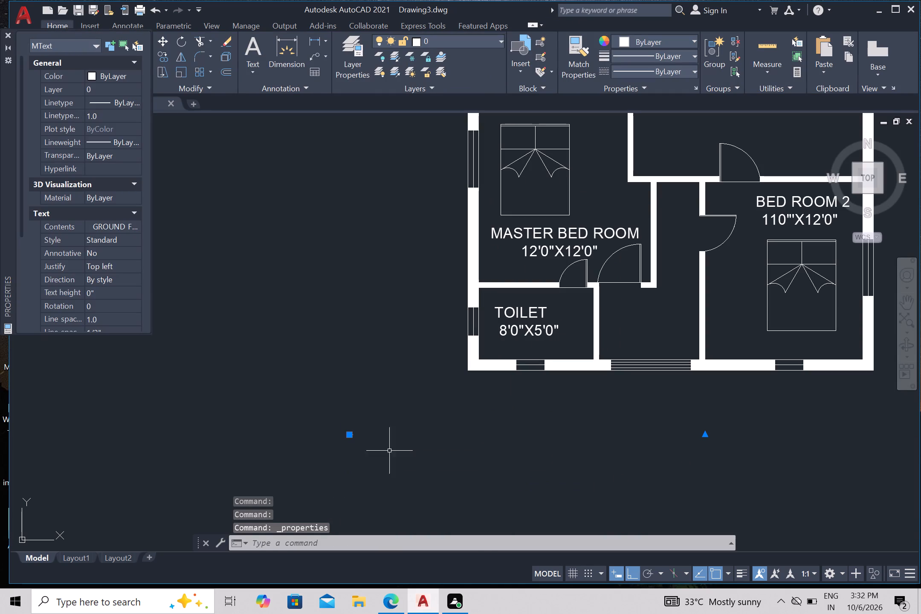
pyautogui.click(100, 290)
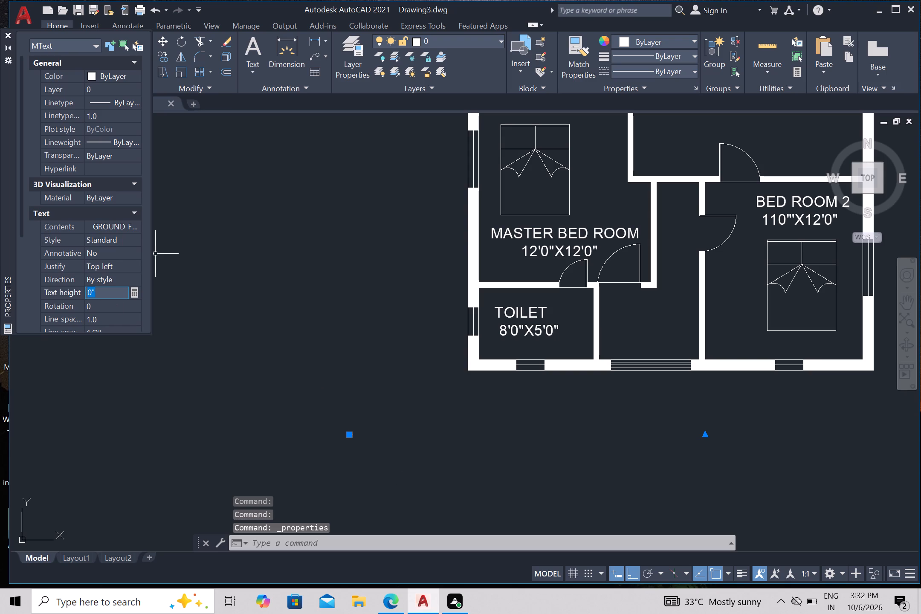
pyautogui.press('1')
pyautogui.press('2')
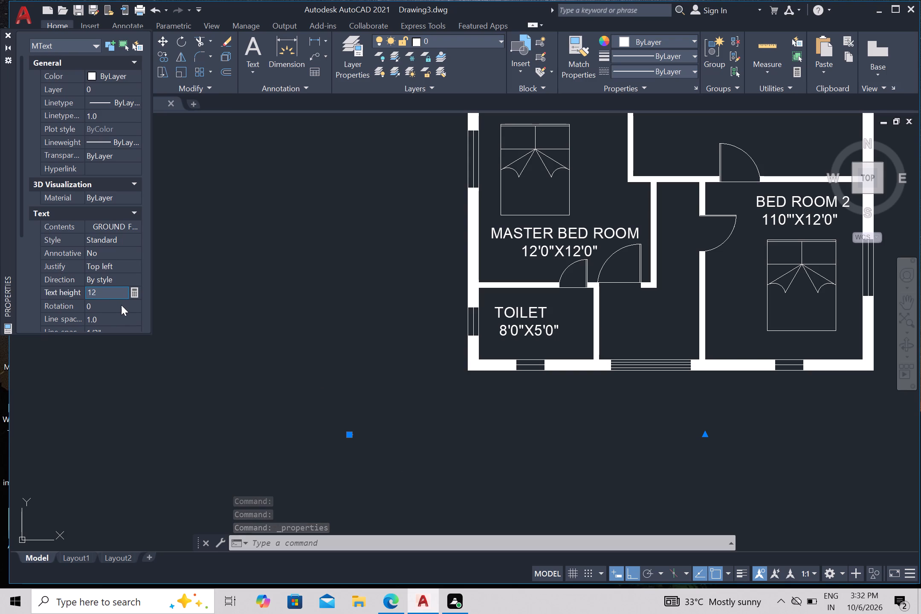
pyautogui.hotkey('shift', '"')
pyautogui.press('Return')
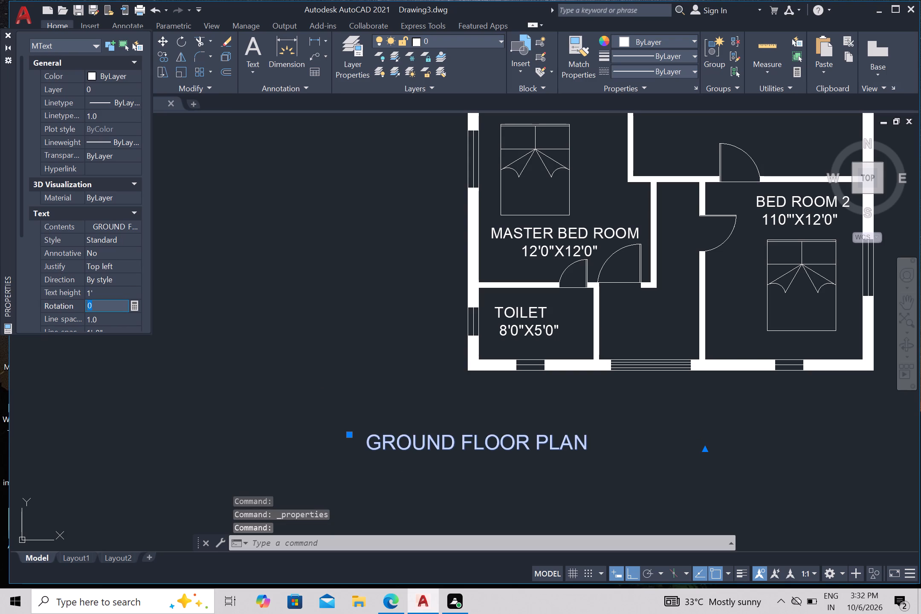
pyautogui.click(7, 34)
# Move the GROUND FLOOR PLAN title east so it sits centred beneath the floor plan.
pyautogui.scroll(-1, 204, 278)
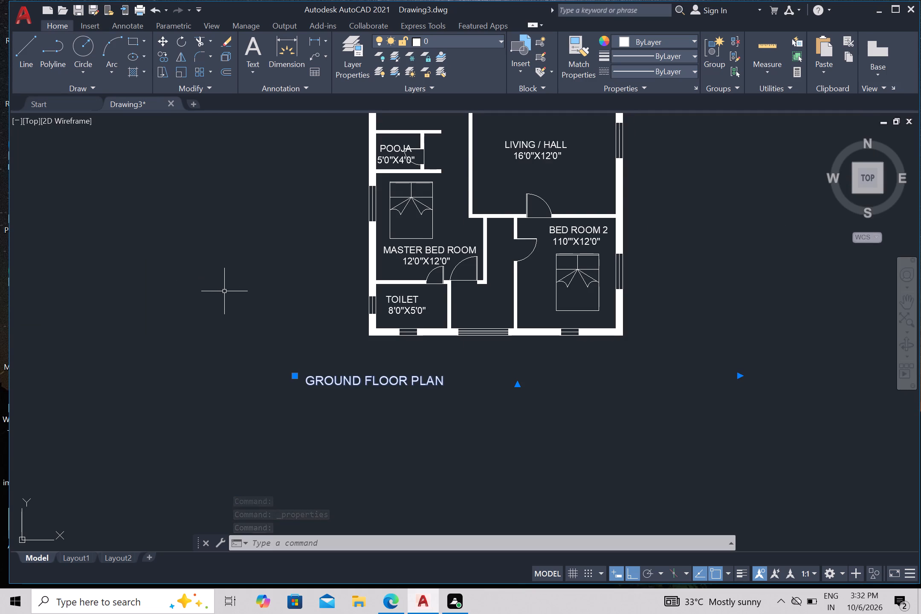
pyautogui.scroll(-1, 226, 290)
pyautogui.moveTo(234, 263); pyautogui.dragTo(237, 344, button='middle')
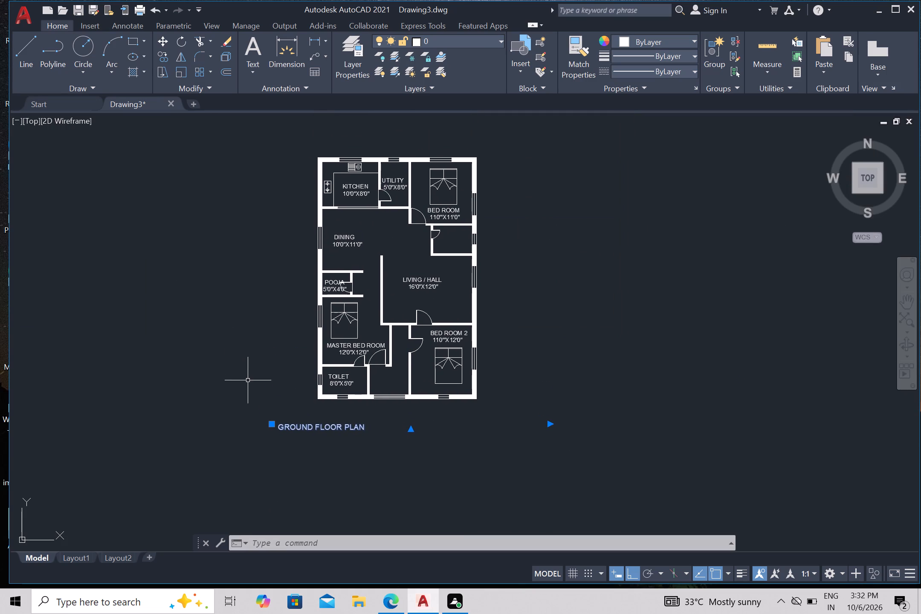
pyautogui.press('Escape')
pyautogui.click(312, 429)
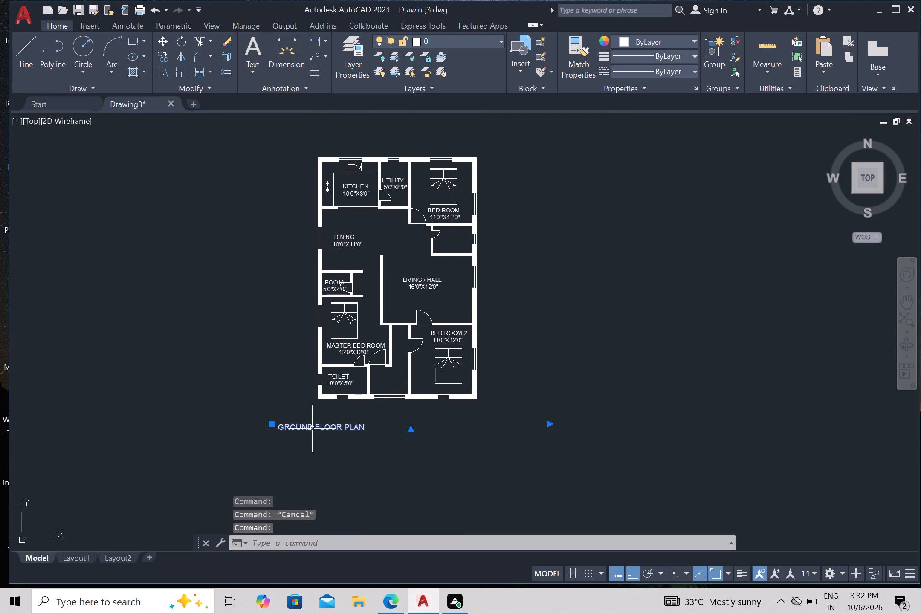
pyautogui.press('m')
pyautogui.press('Return')
pyautogui.click(317, 427)
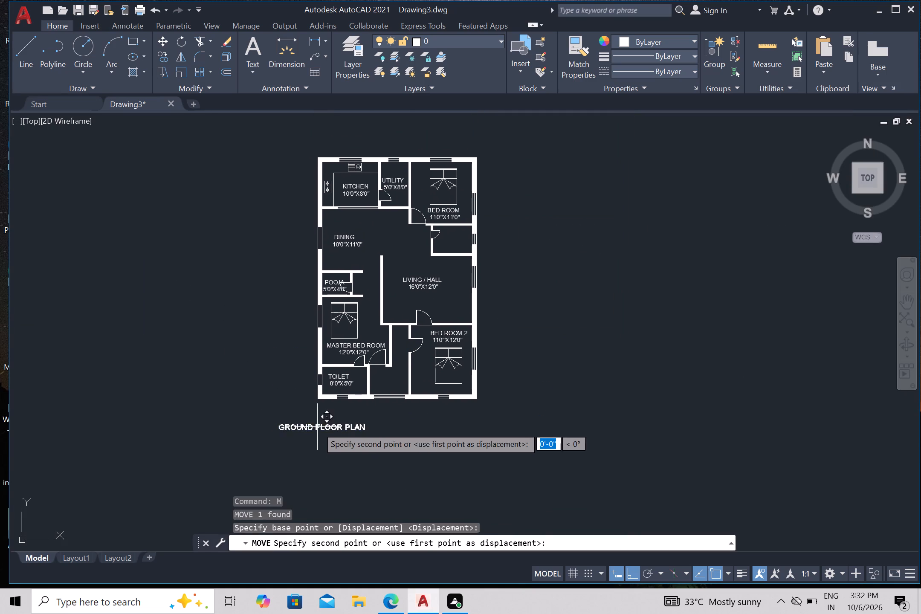
pyautogui.click(393, 432)
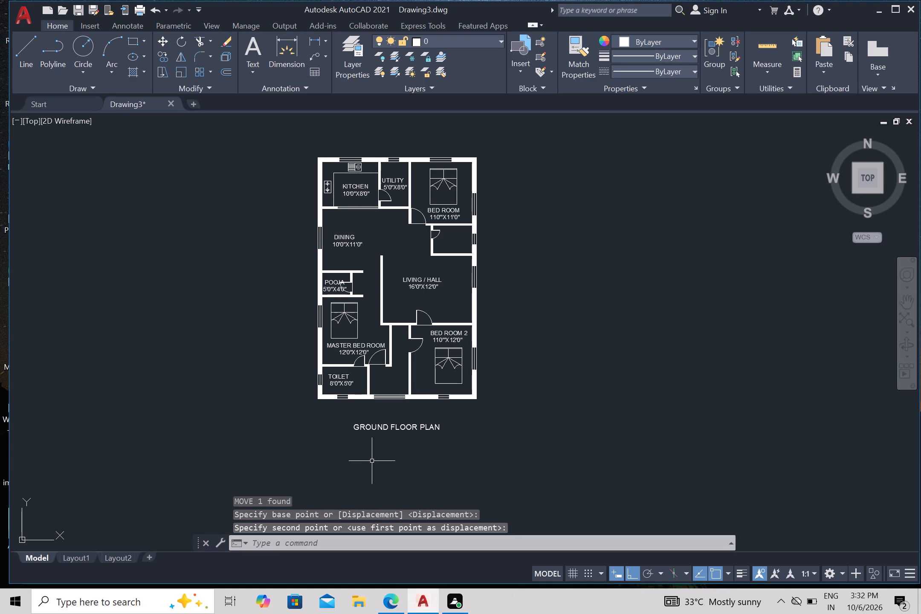
# Copy the DINING 10'0"X11'0" label straight west, outside the building, and end Copy.
pyautogui.moveTo(335, 459); pyautogui.dragTo(444, 480, button='middle')
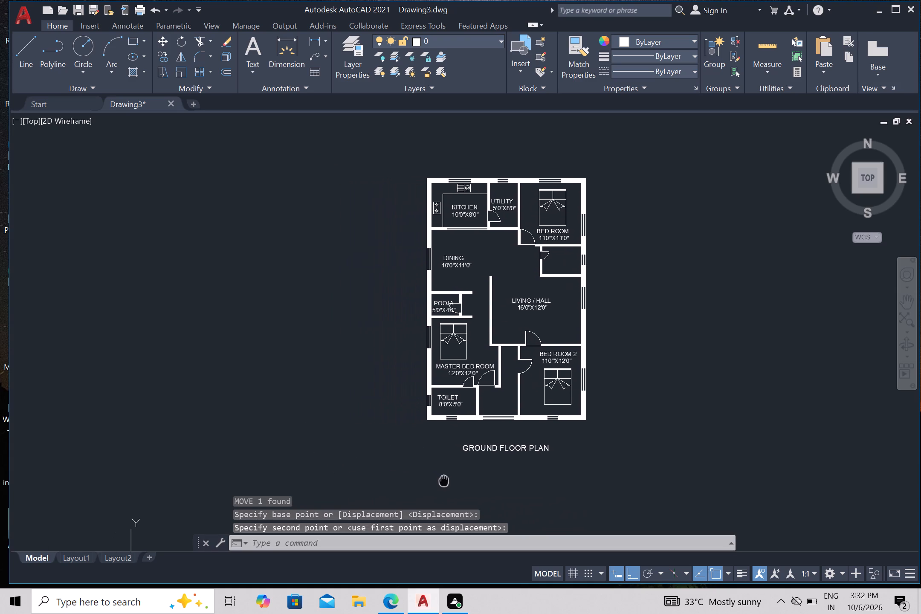
pyautogui.moveTo(444, 480); pyautogui.dragTo(444, 480, button='middle')
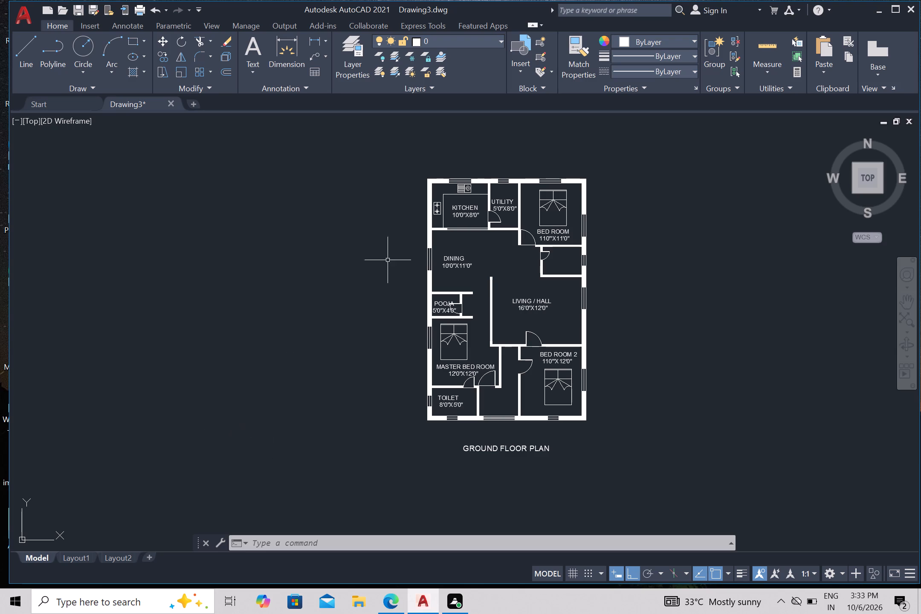
pyautogui.click(456, 264)
pyautogui.write('CO')
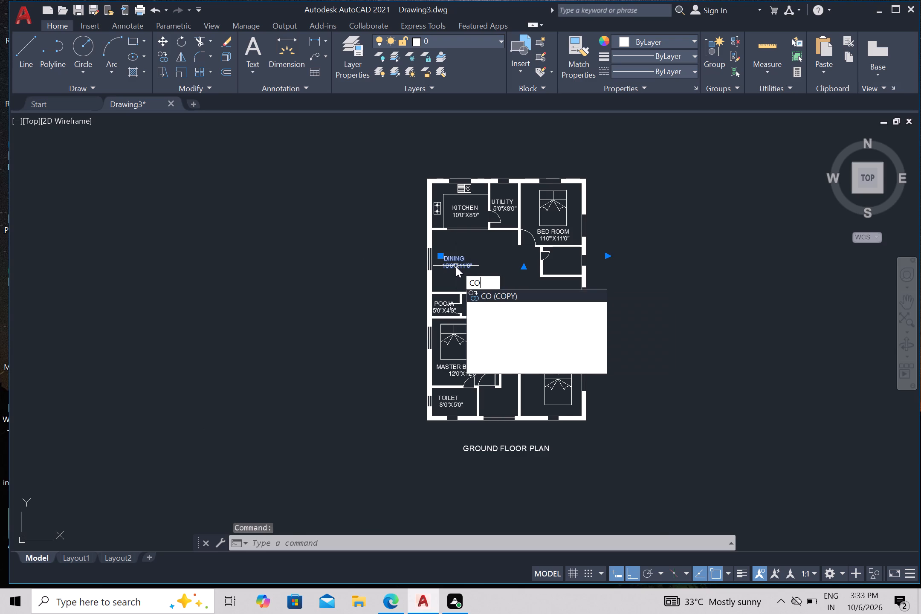
pyautogui.press('Return')
pyautogui.click(458, 256)
pyautogui.click(369, 281)
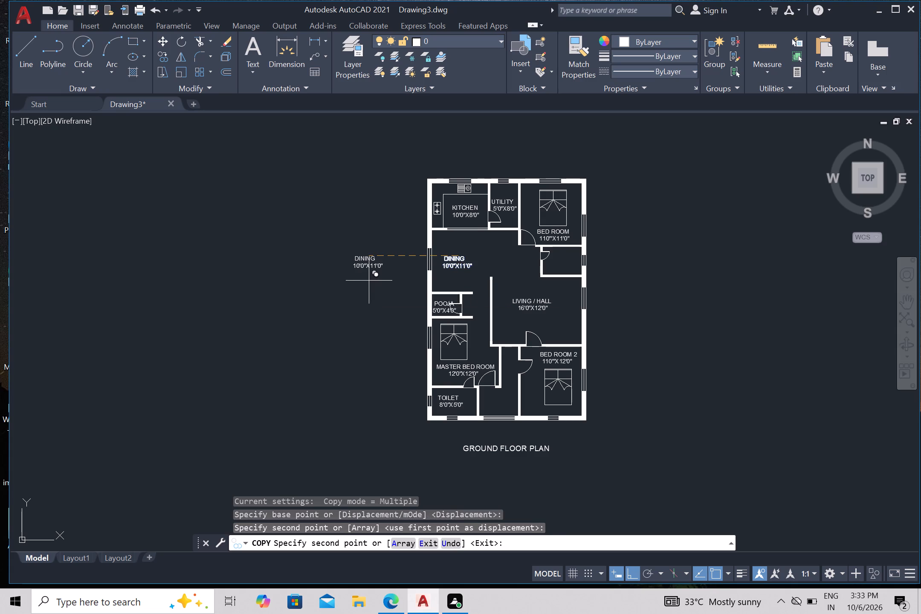
pyautogui.press('Escape')
# Erase the original DINING label inside the dining room.
pyautogui.click(458, 264)
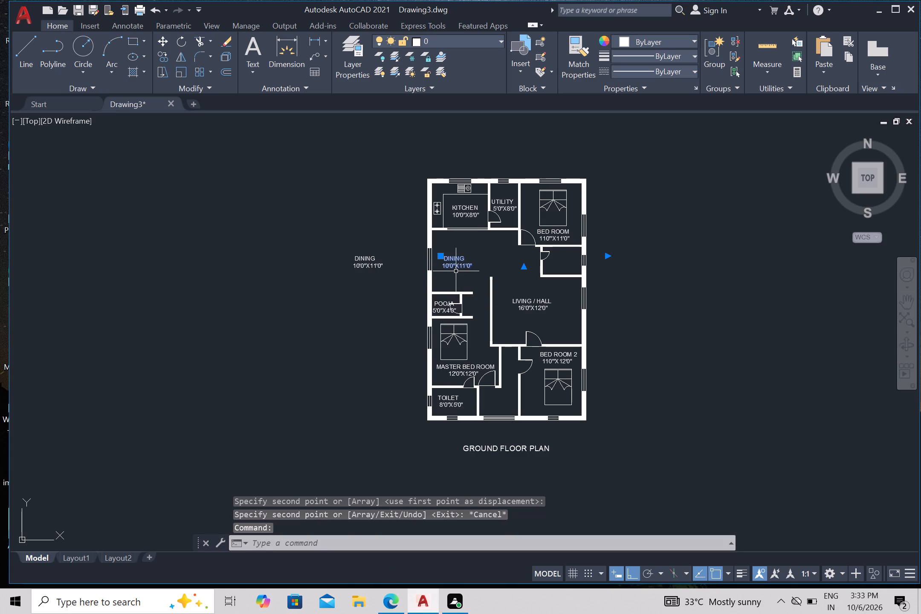
pyautogui.press('Delete')
# Draw a dining table rectangle about 5' by 3' in the middle of the dining area.
pyautogui.scroll(1, 460, 264)
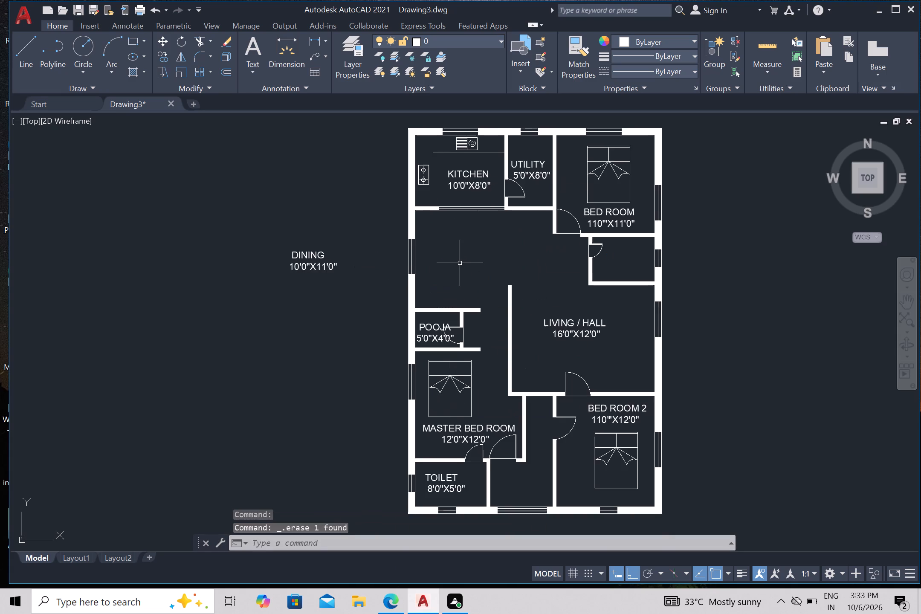
pyautogui.moveTo(458, 269); pyautogui.dragTo(466, 329, button='middle')
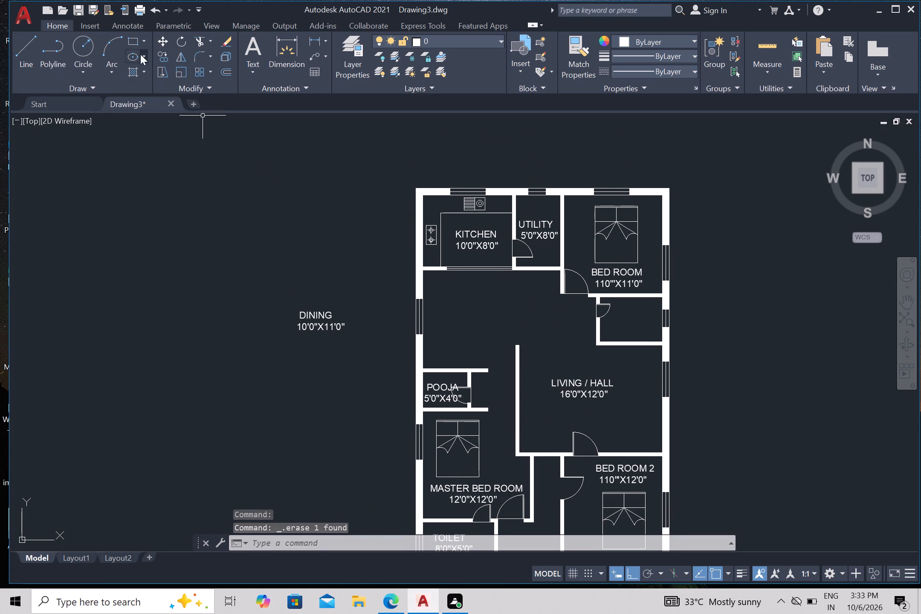
pyautogui.click(133, 43)
pyautogui.scroll(1, 459, 313)
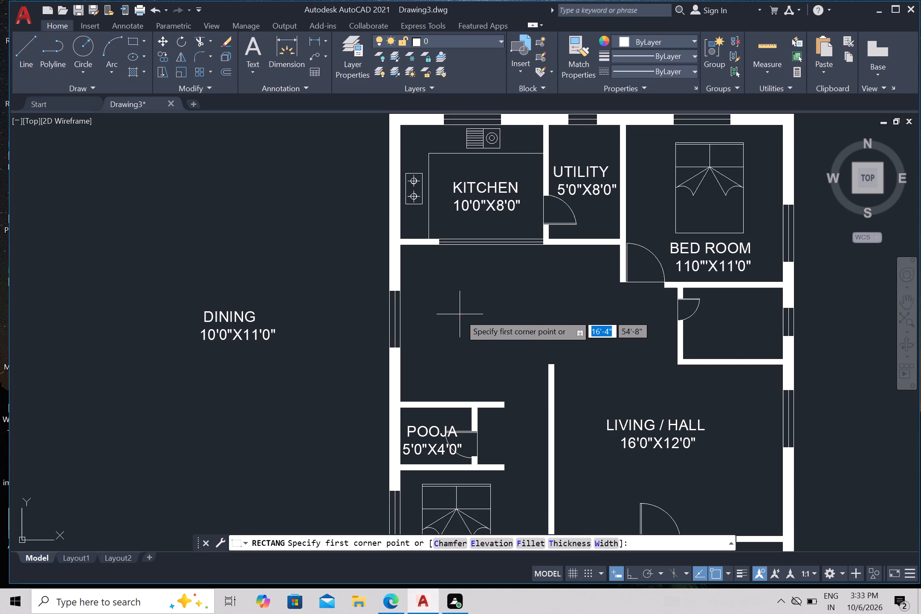
pyautogui.click(451, 300)
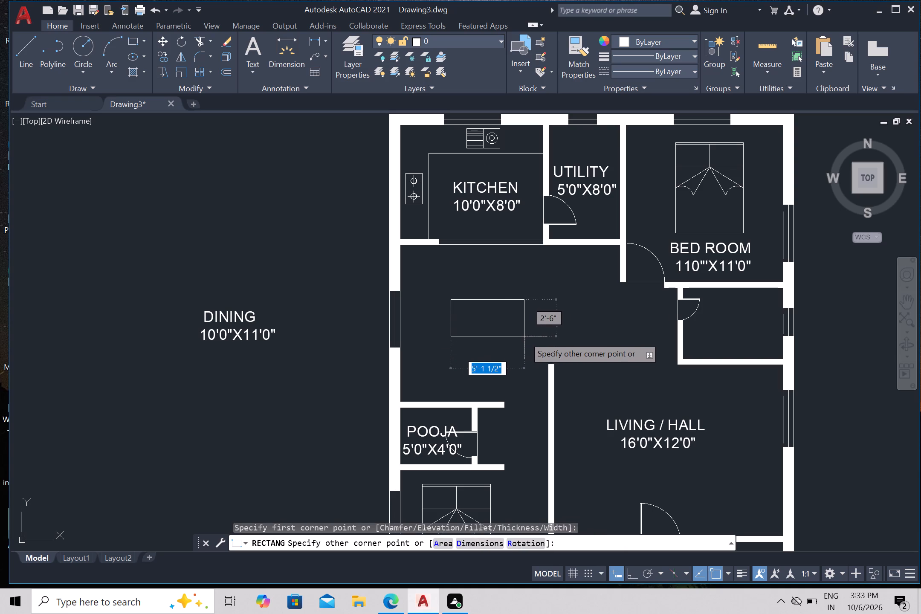
pyautogui.click(522, 344)
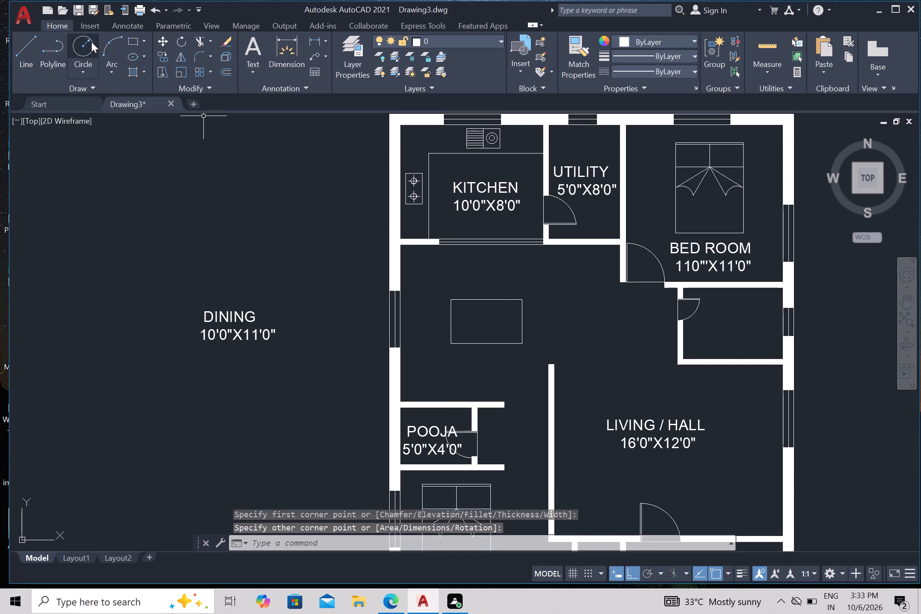
# Draw a chair rectangle about 1'-3" by 10" against the table's south edge, near its west end.
pyautogui.click(133, 39)
pyautogui.scroll(1, 472, 343)
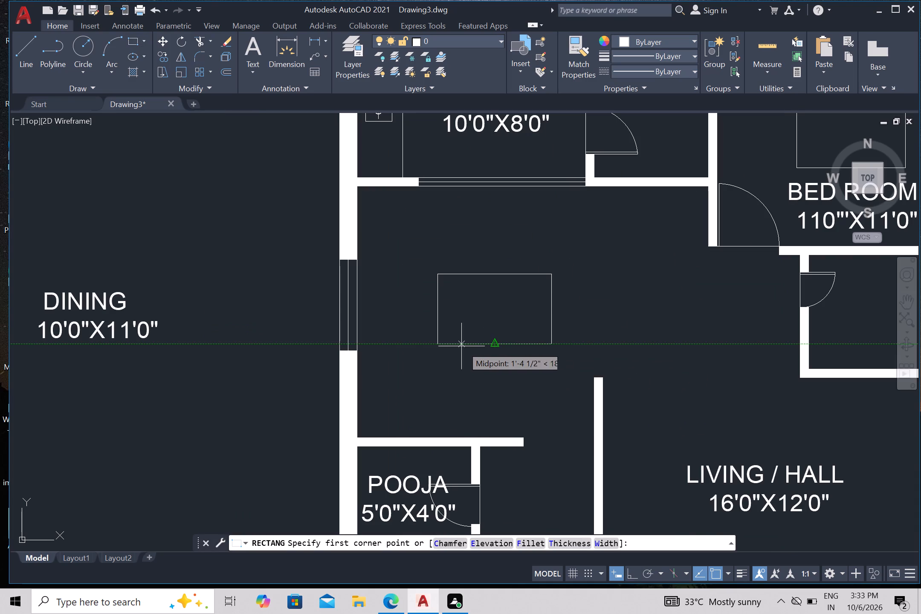
pyautogui.click(450, 348)
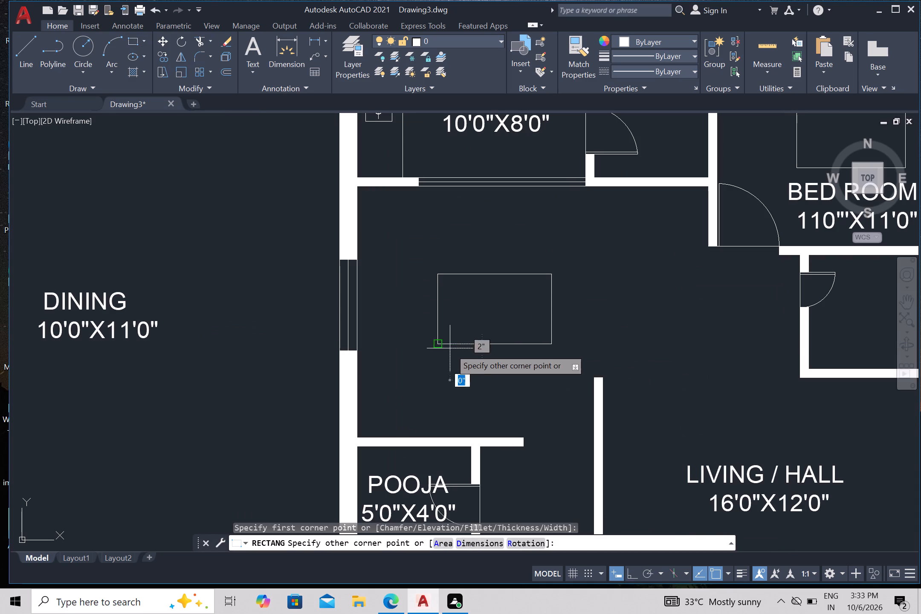
pyautogui.click(479, 363)
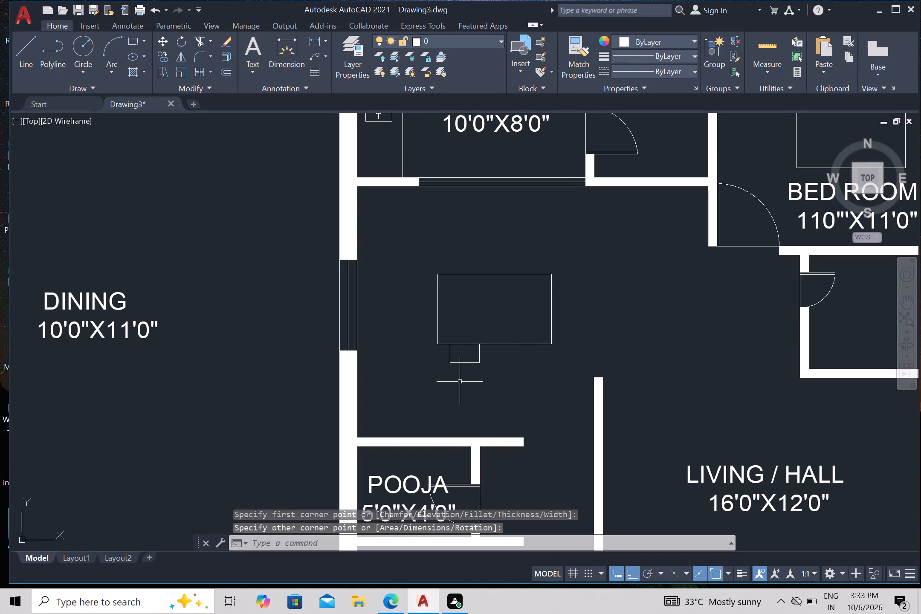
pyautogui.press('Escape')
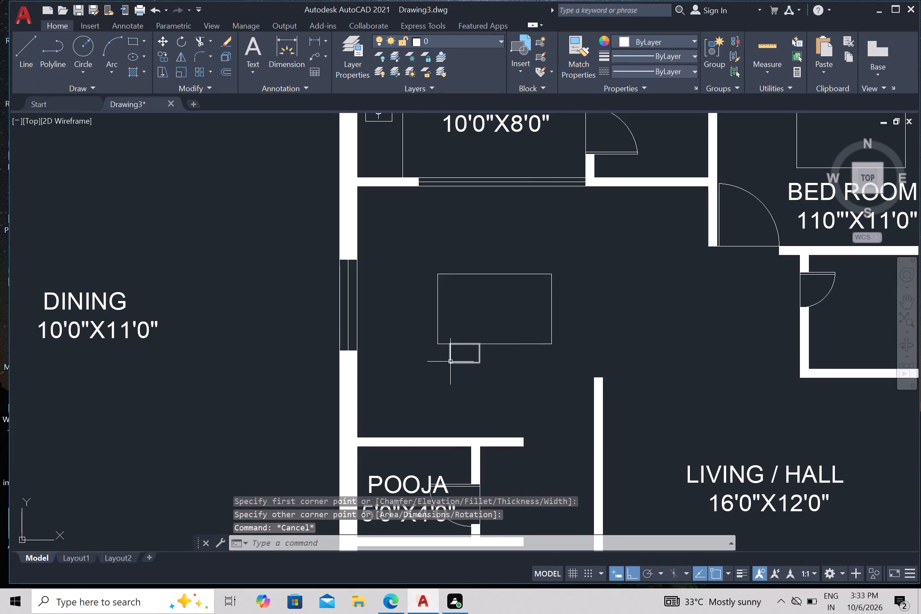
# Explode the dining table rectangle into separate lines.
pyautogui.click(437, 311)
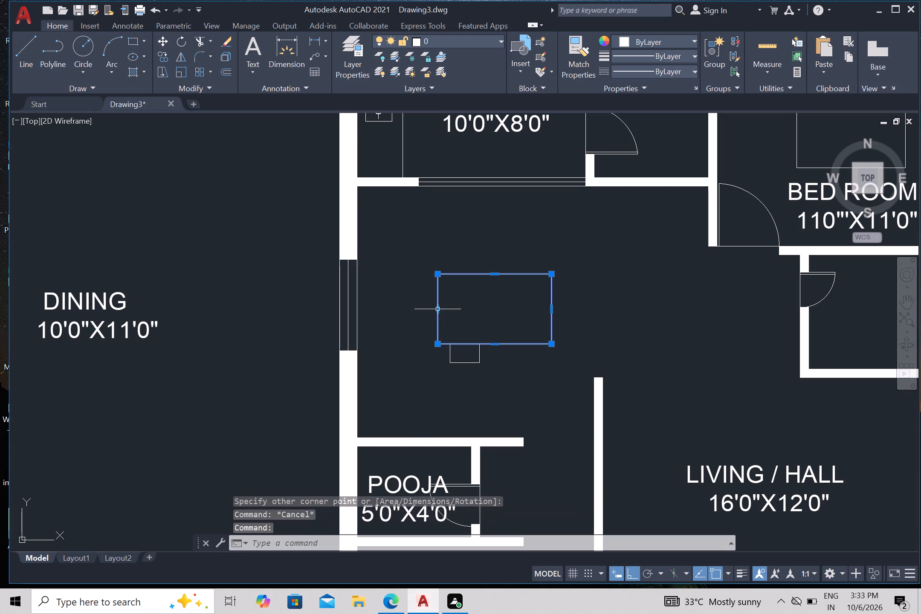
pyautogui.press('e')
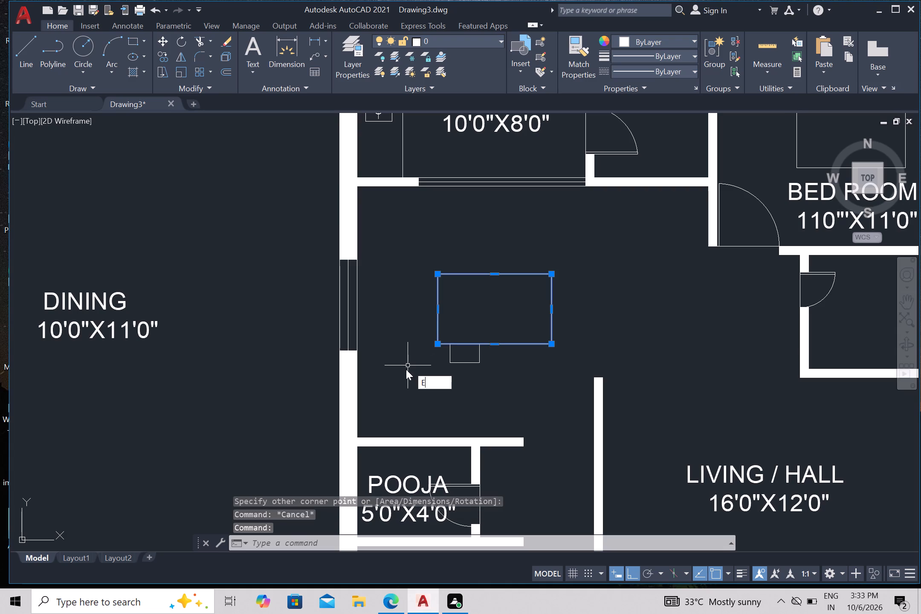
pyautogui.click(446, 406)
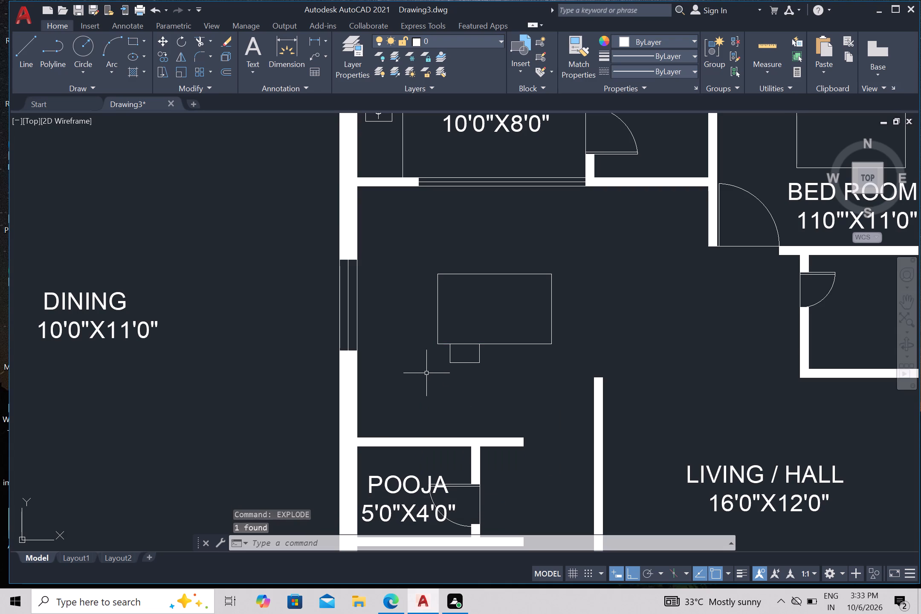
# Mirror the chair across the table's horizontal centre line to its north side, keeping the original.
pyautogui.click(449, 358)
pyautogui.write('MI')
pyautogui.press('Return')
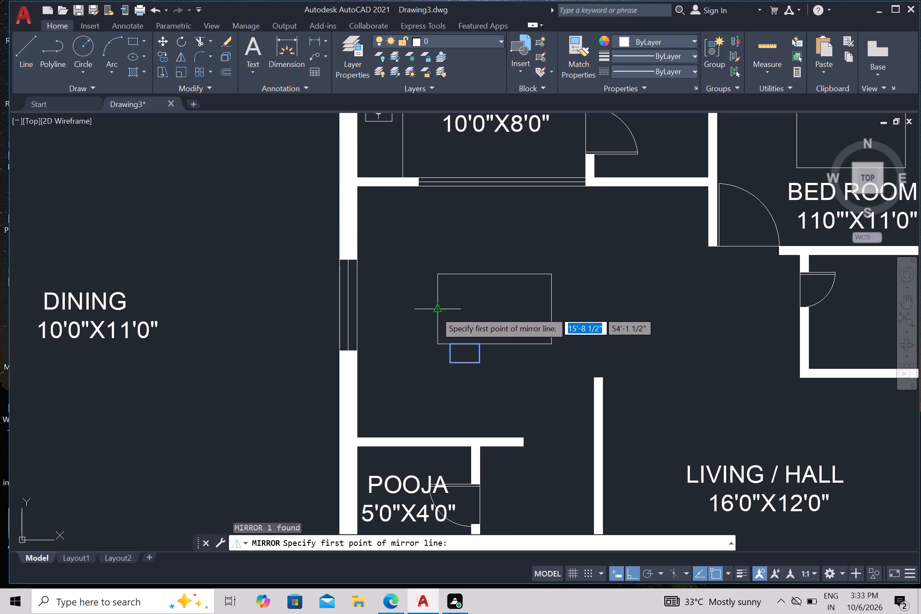
pyautogui.moveTo(435, 311); pyautogui.dragTo(421, 316)
pyautogui.click(388, 327)
pyautogui.moveTo(408, 377); pyautogui.dragTo(391, 326)
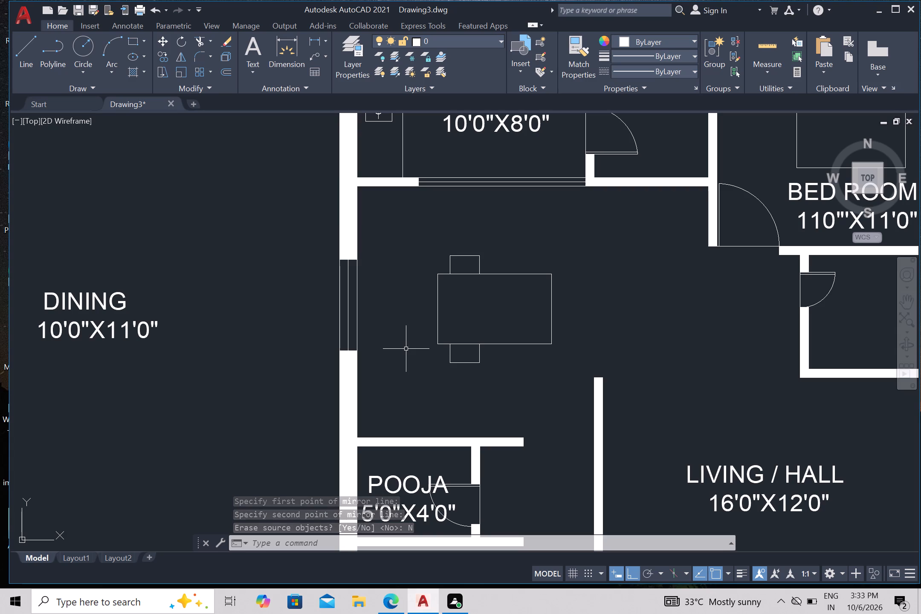
# Mirror the two western chairs across the dining table's vertical centre line to its east end, keeping the originals.
pyautogui.click(449, 362)
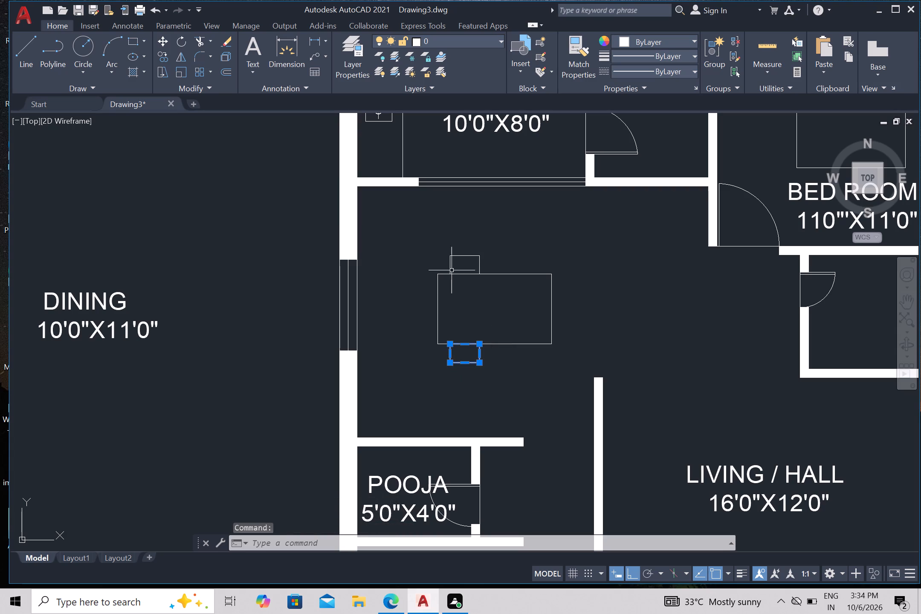
pyautogui.click(451, 261)
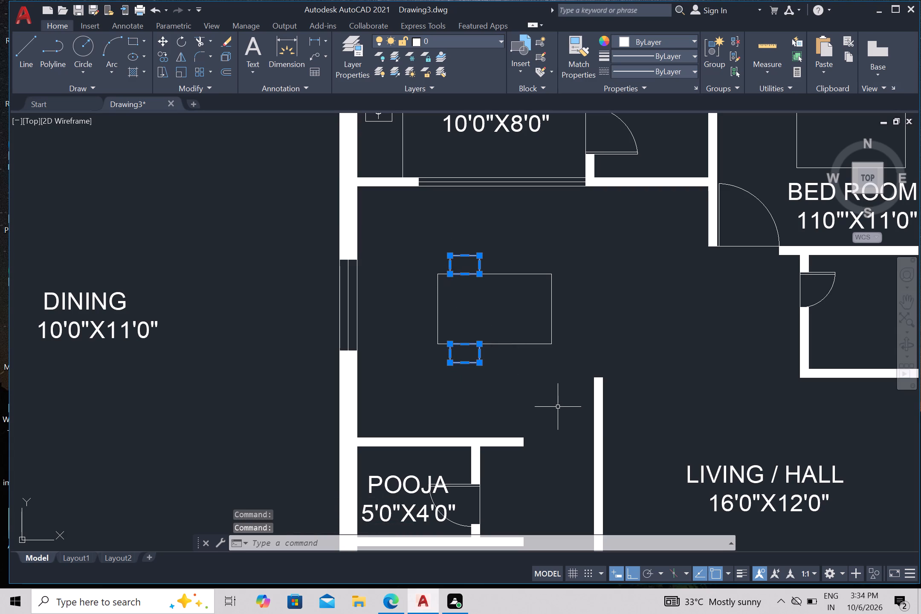
pyautogui.press('m')
pyautogui.press('i')
pyautogui.press('Return')
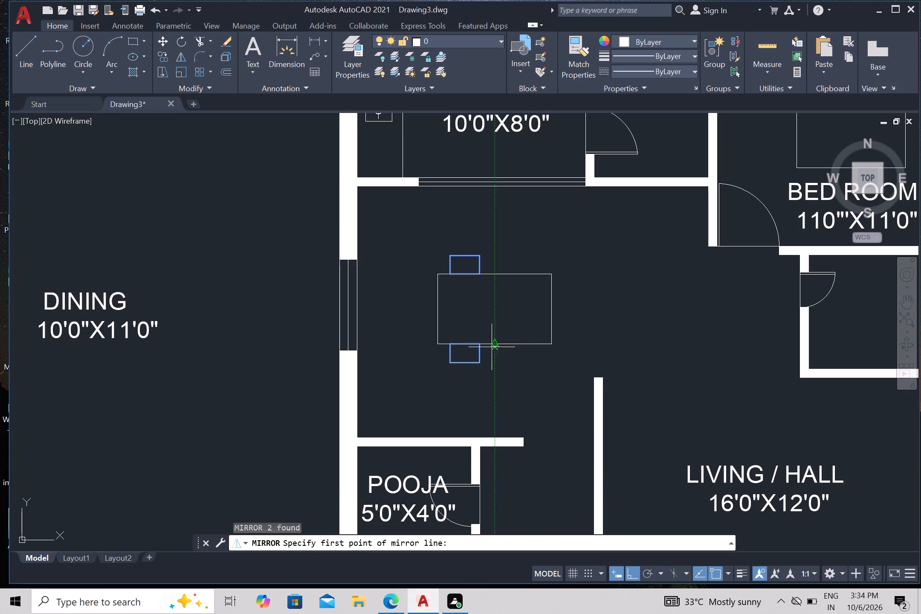
pyautogui.moveTo(498, 345); pyautogui.dragTo(498, 383)
pyautogui.click(494, 402)
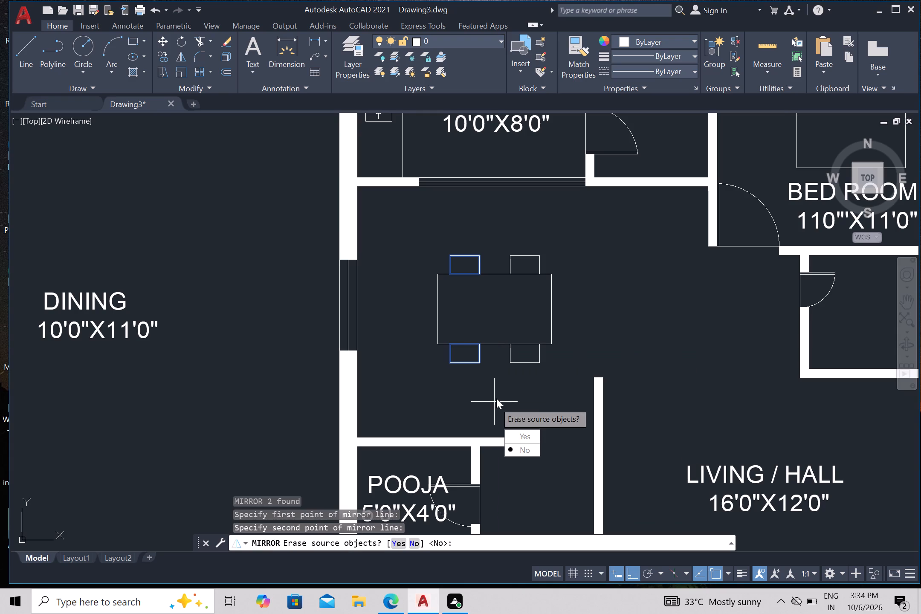
pyautogui.moveTo(517, 450); pyautogui.dragTo(495, 402)
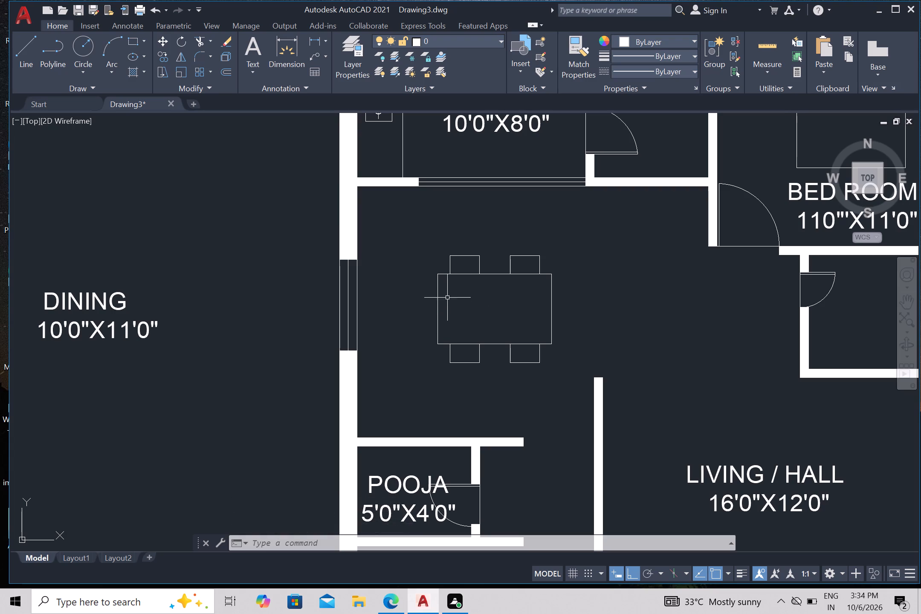
# Copy the north-west chair with ortho off into the free space between the dining table and the west wall window.
pyautogui.click(438, 232)
pyautogui.click(493, 288)
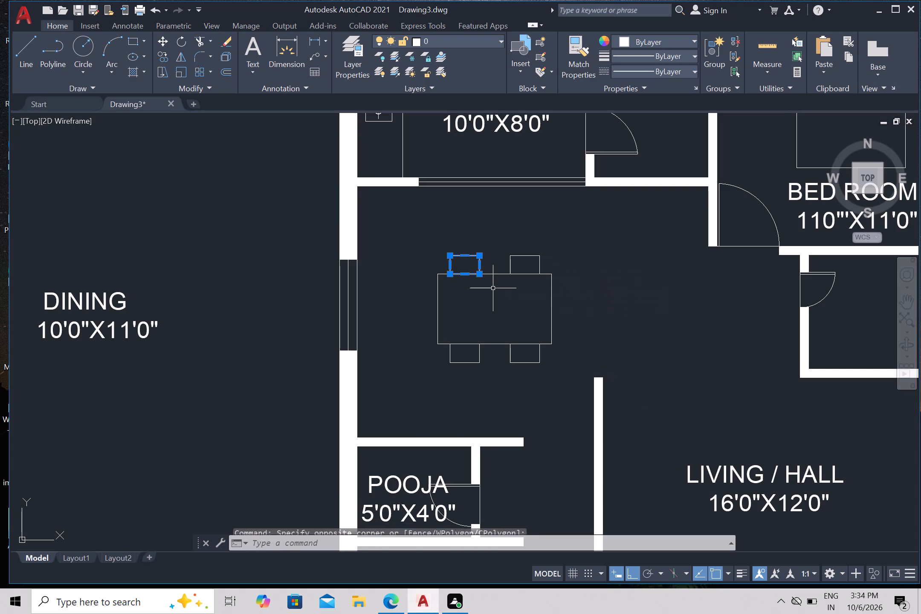
pyautogui.write('CO')
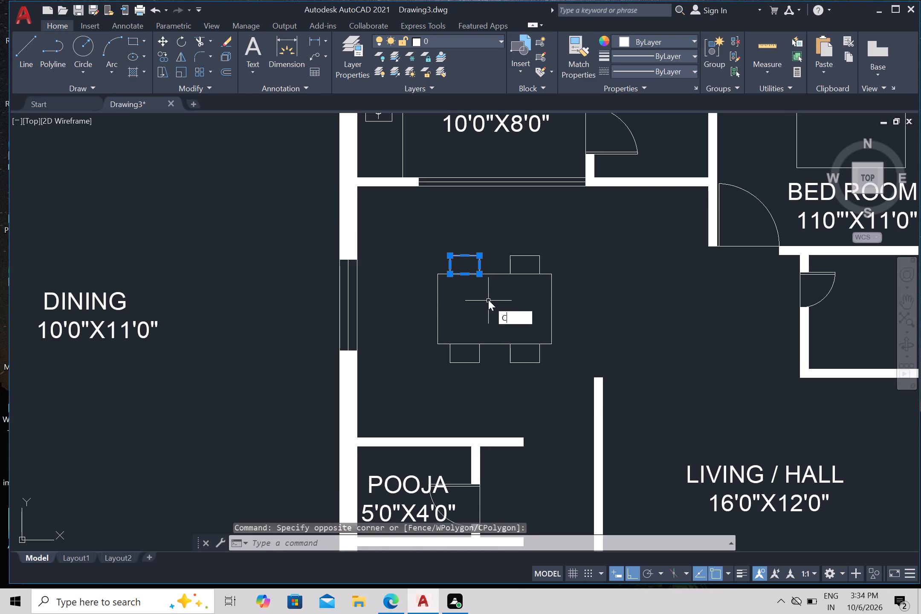
pyautogui.press('Return')
pyautogui.moveTo(467, 273); pyautogui.dragTo(462, 282)
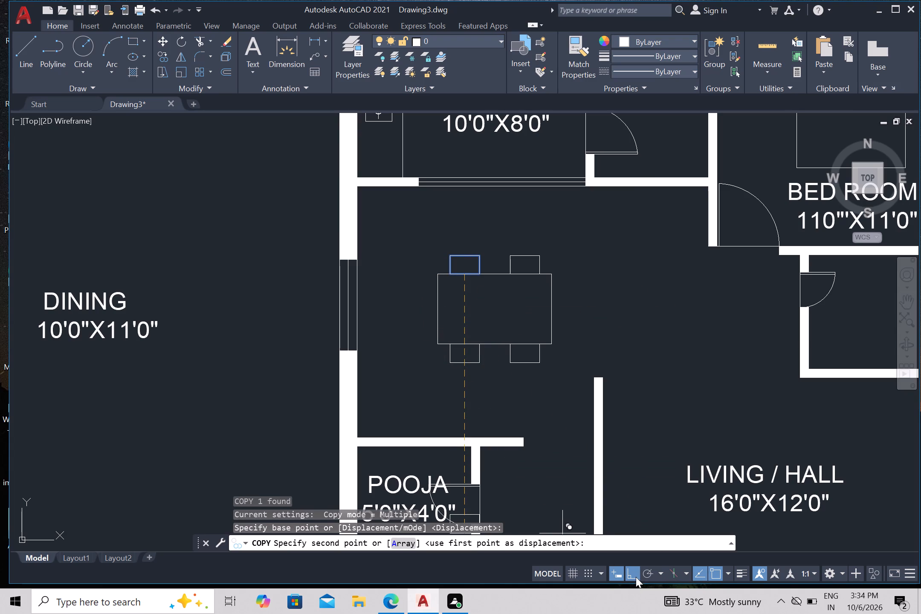
pyautogui.moveTo(634, 576); pyautogui.dragTo(631, 572)
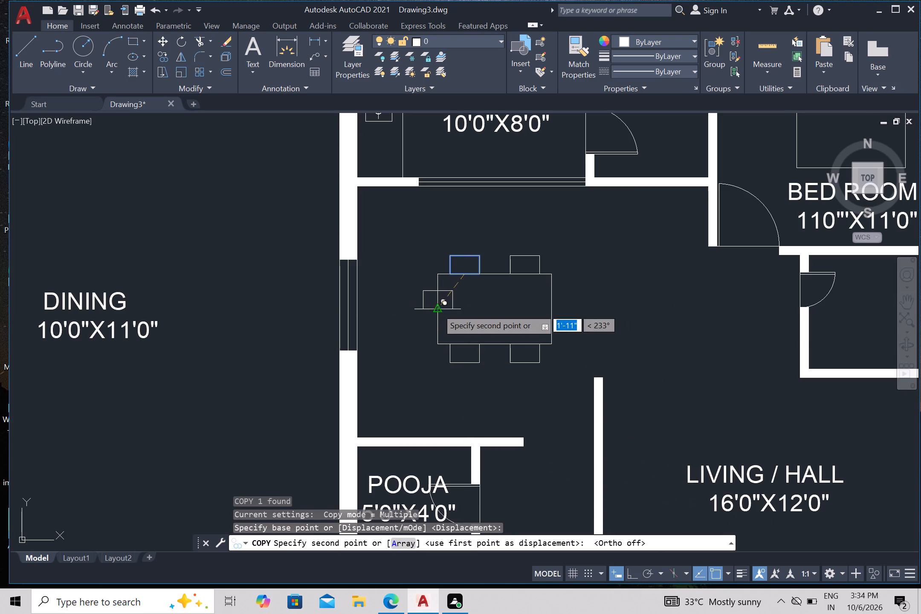
pyautogui.click(393, 311)
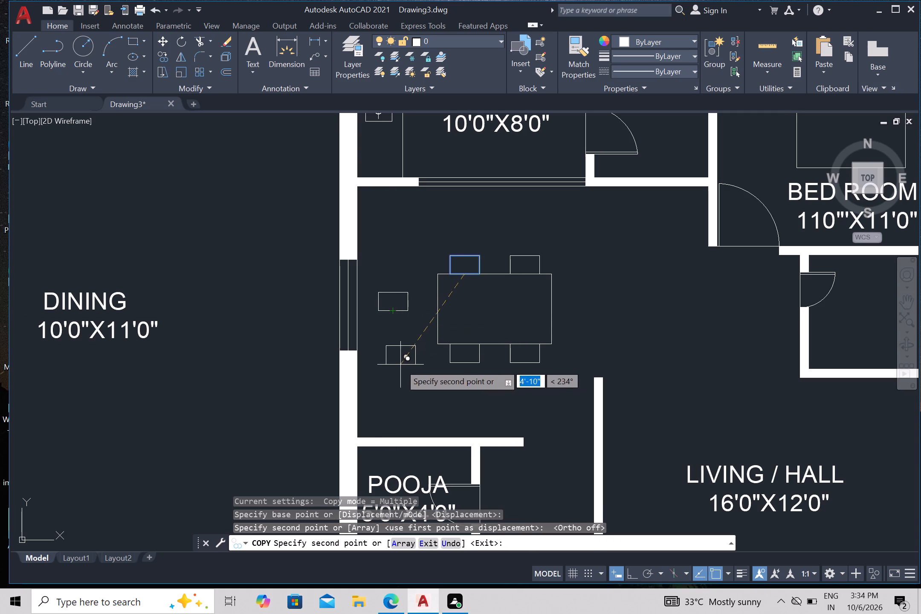
pyautogui.press('Escape')
# Rotate the copied chair a quarter turn about its lower east corner with ortho on, so its long side runs north-south.
pyautogui.click(368, 278)
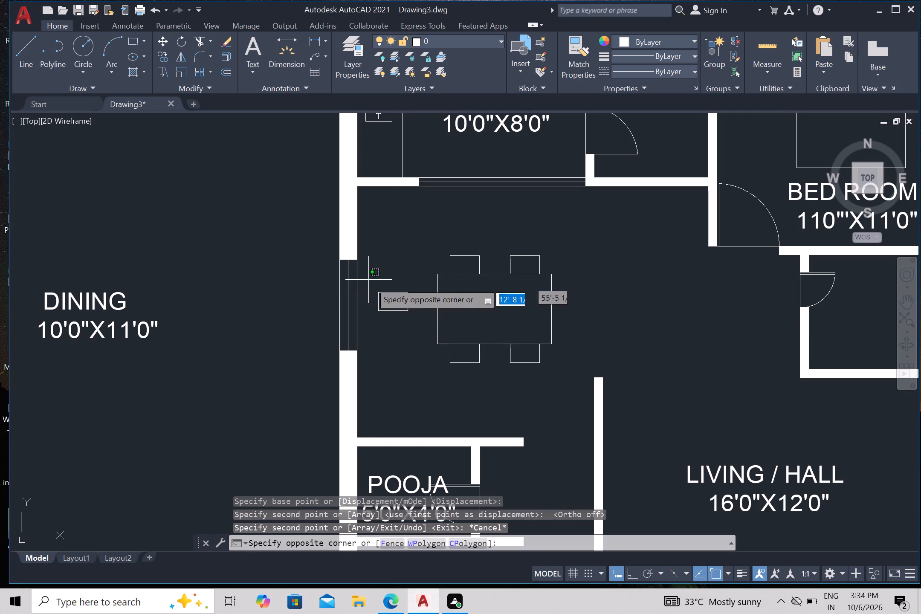
pyautogui.click(423, 324)
pyautogui.press('r')
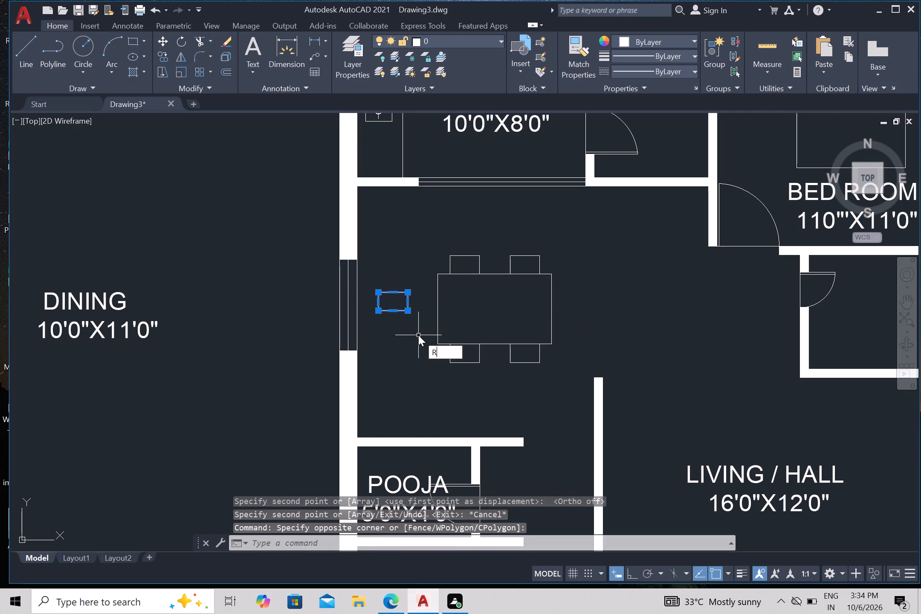
pyautogui.press('o')
pyautogui.press('Return')
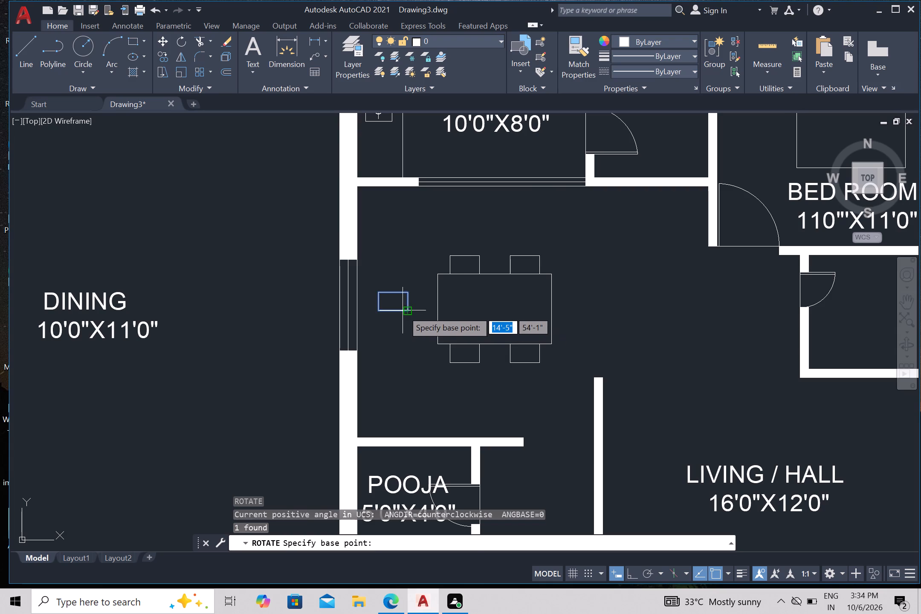
pyautogui.click(403, 310)
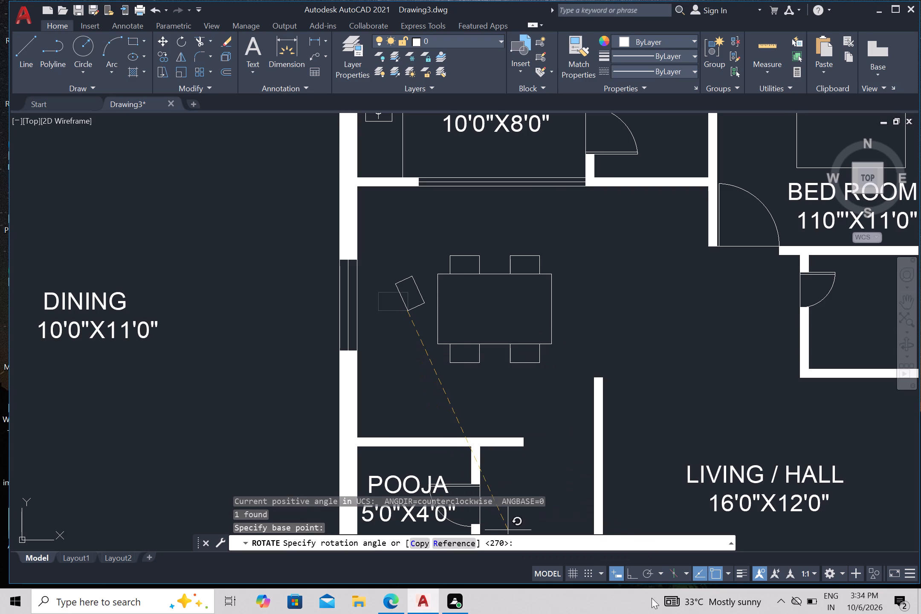
pyautogui.click(631, 576)
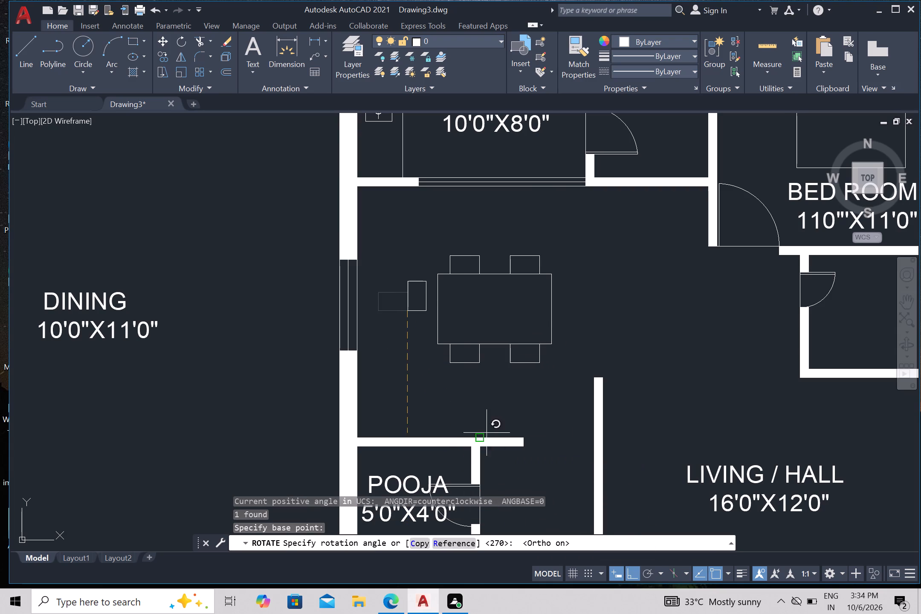
pyautogui.click(458, 407)
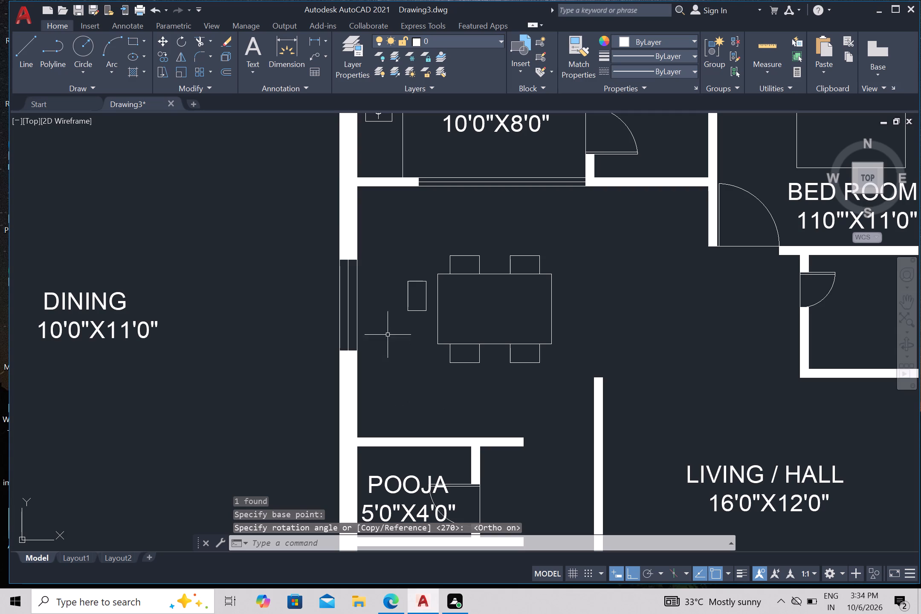
# Move the rotated chair so the midpoint of its east side meets the midpoint of the table's west edge.
pyautogui.click(392, 268)
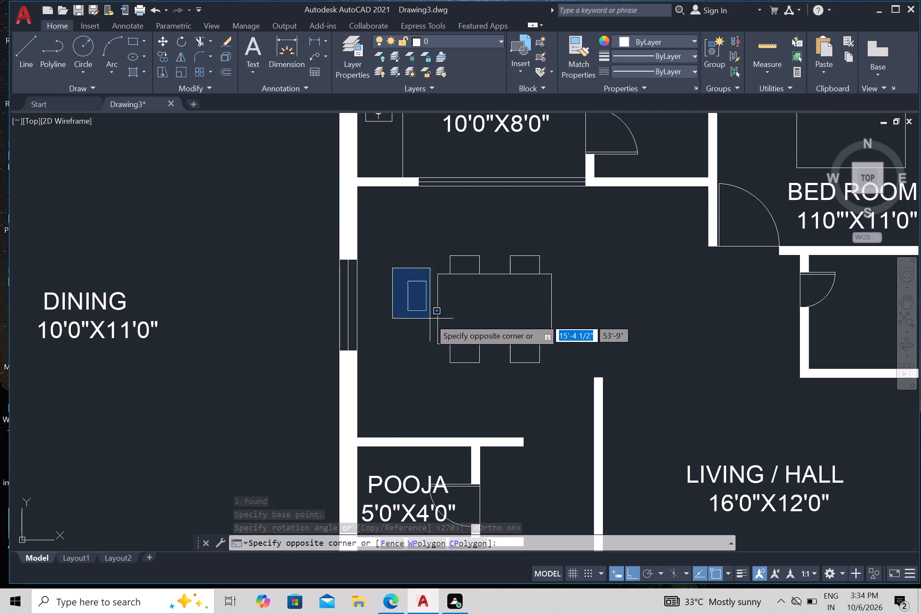
pyautogui.click(434, 324)
pyautogui.press('m')
pyautogui.press('Return')
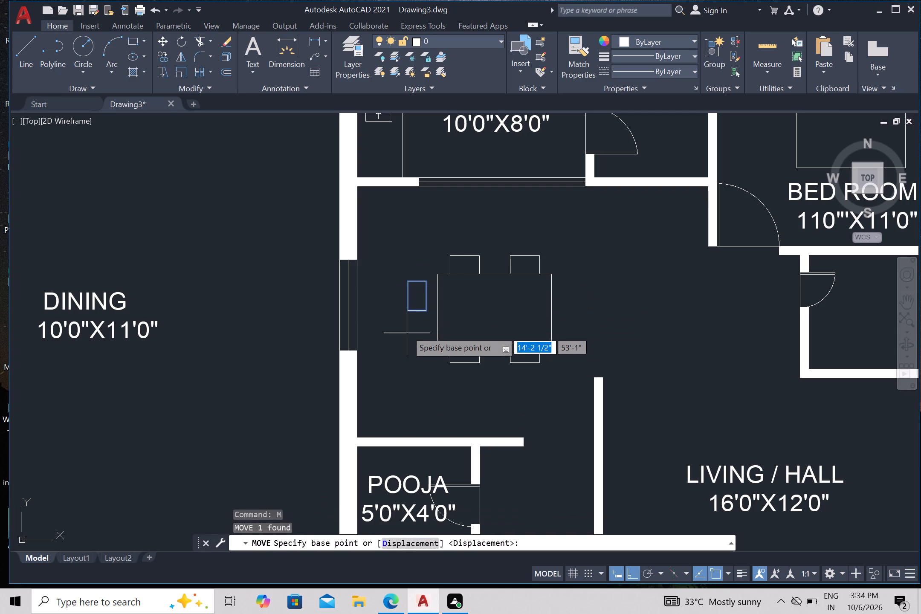
pyautogui.click(425, 295)
pyautogui.scroll(3, 438, 307)
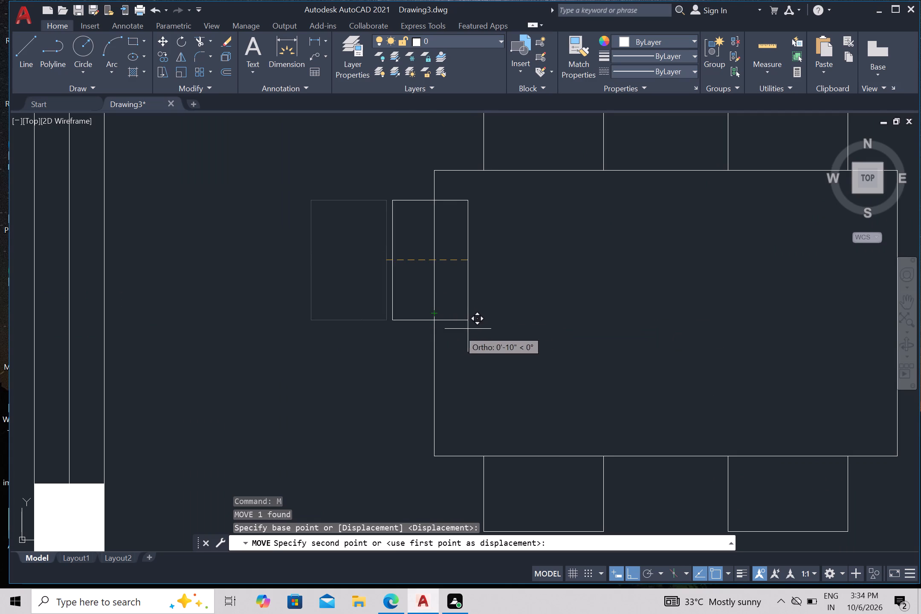
pyautogui.click(433, 315)
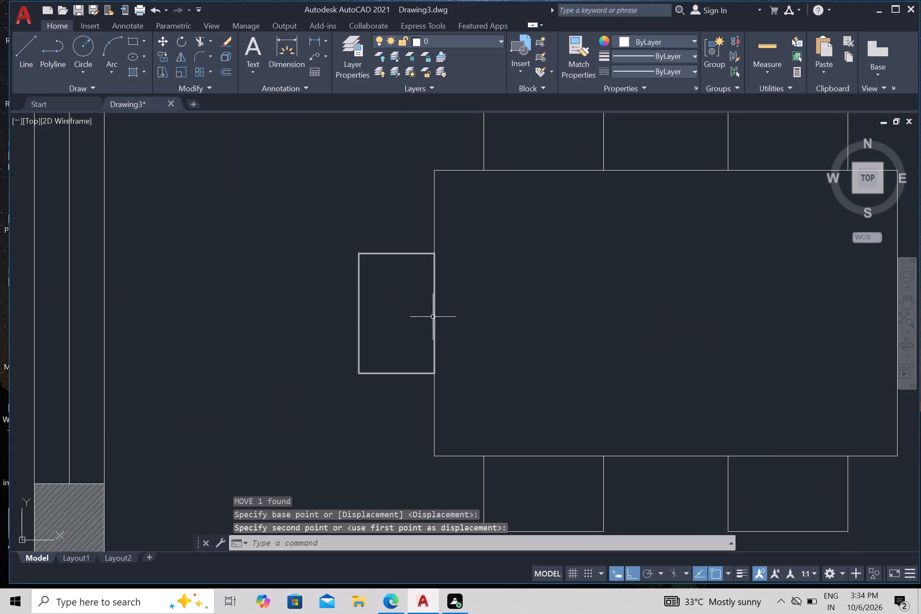
# Mirror the west-end chair across the table's vertical centre line to the east end, keeping the original.
pyautogui.scroll(-2, 466, 317)
pyautogui.moveTo(376, 267); pyautogui.dragTo(376, 266)
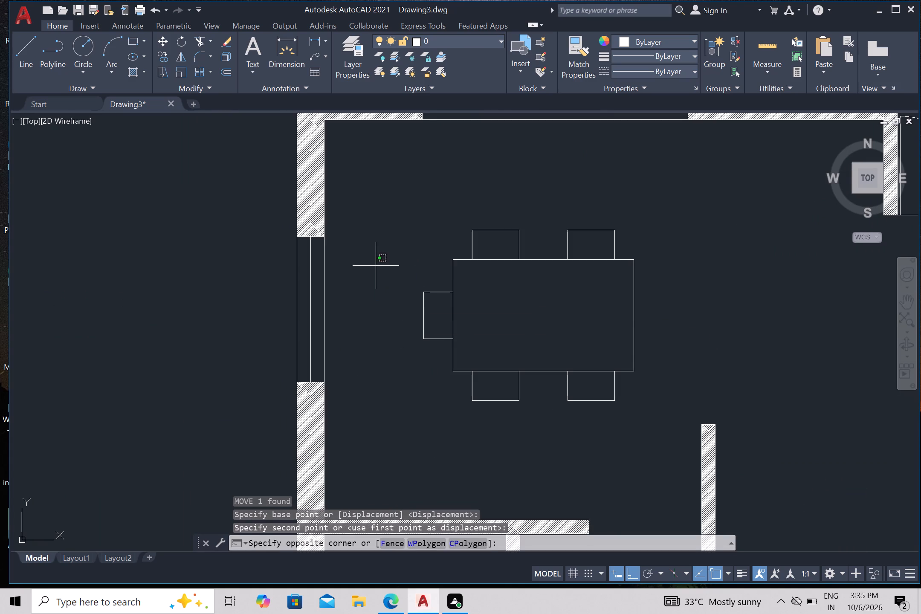
pyautogui.moveTo(376, 266); pyautogui.dragTo(389, 276)
pyautogui.click(470, 359)
pyautogui.press('m')
pyautogui.press('i')
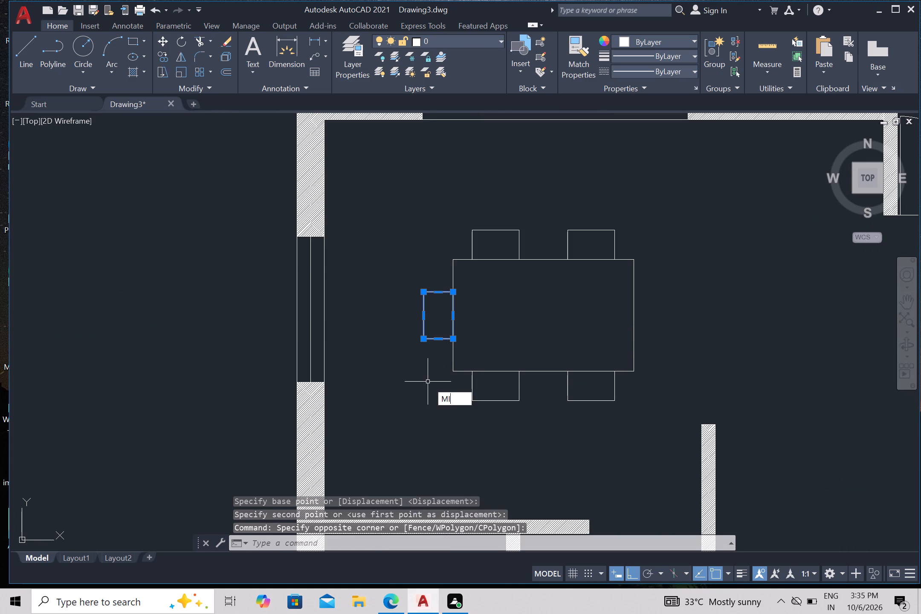
pyautogui.press('Return')
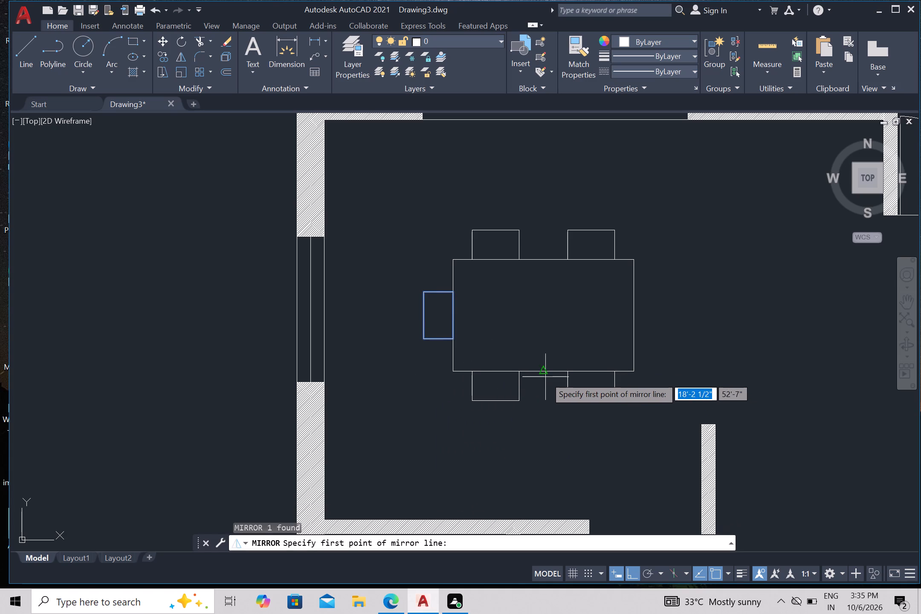
pyautogui.moveTo(544, 375); pyautogui.dragTo(542, 409)
pyautogui.click(536, 428)
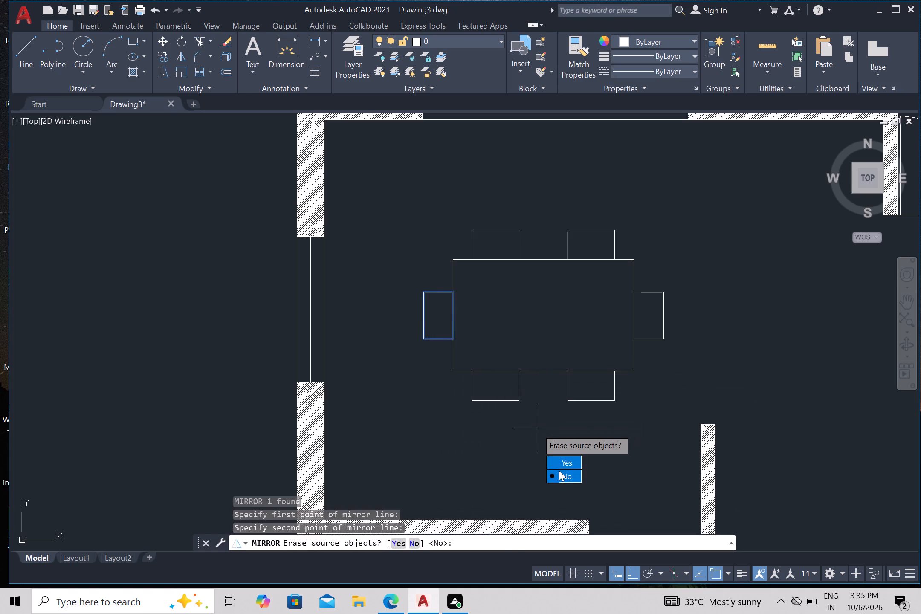
pyautogui.moveTo(557, 475); pyautogui.dragTo(555, 481)
# Set the text height of the DINING 10'0"X11'0" label to 6".
pyautogui.scroll(-3, 536, 454)
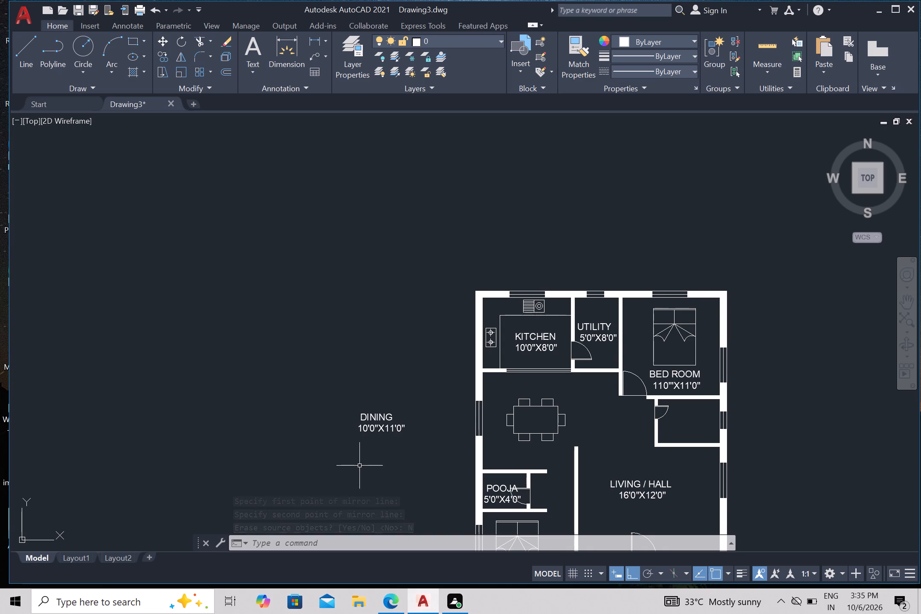
pyautogui.moveTo(360, 461); pyautogui.dragTo(321, 385, button='middle')
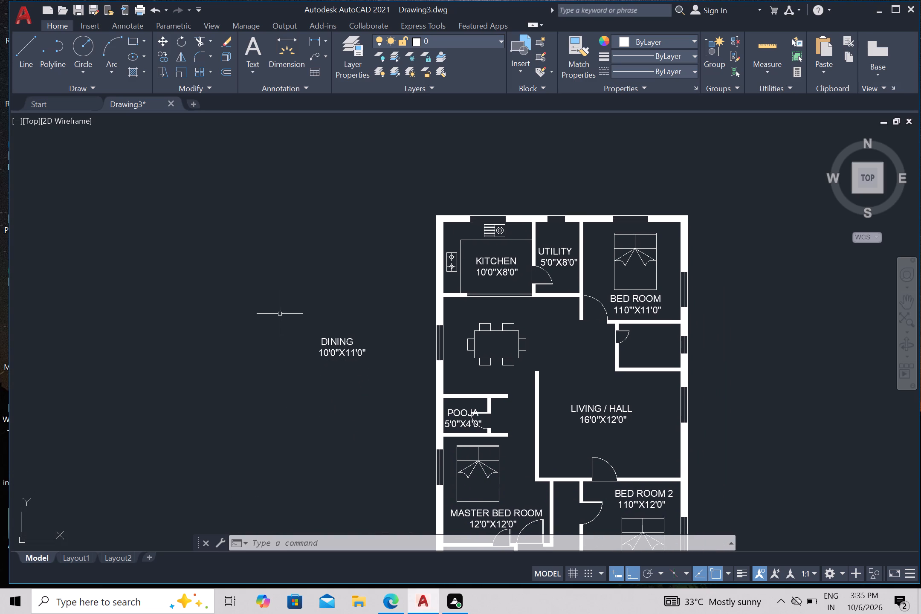
pyautogui.moveTo(284, 311); pyautogui.dragTo(291, 312)
pyautogui.click(387, 378)
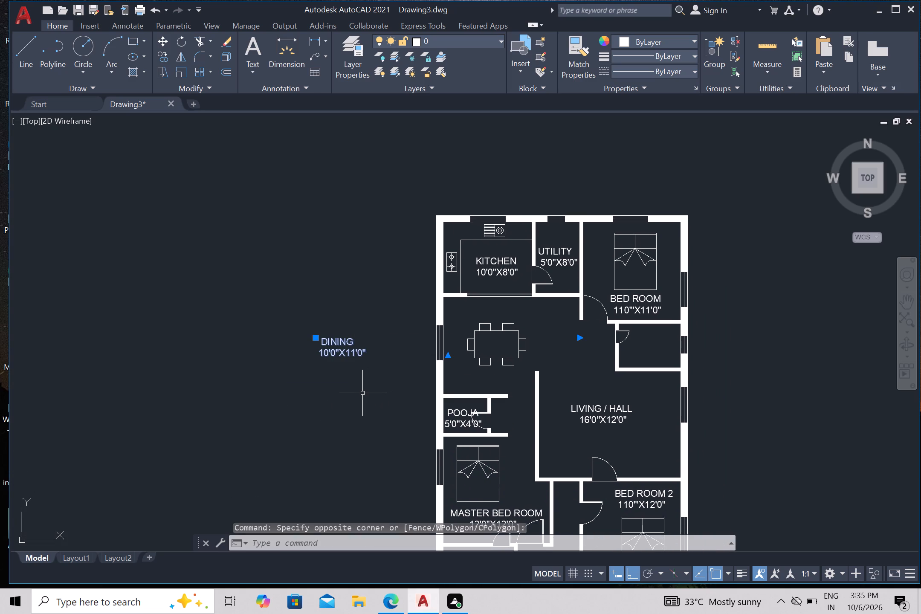
pyautogui.hotkey('ctrl', '1')
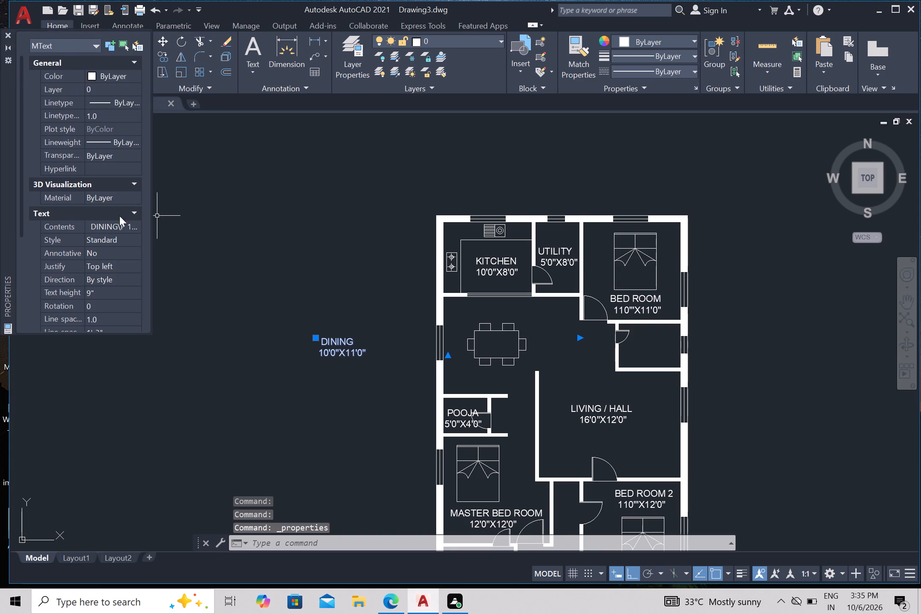
pyautogui.click(94, 289)
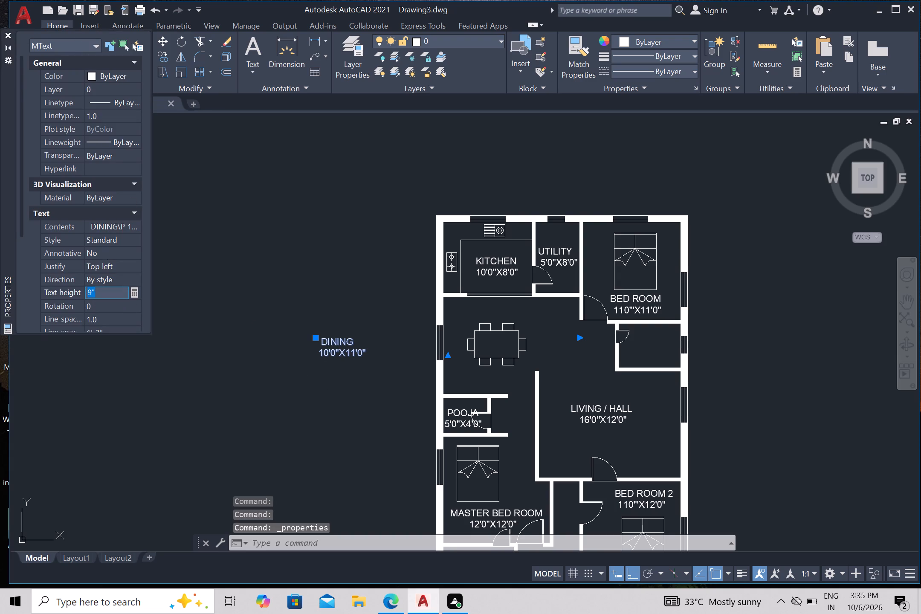
pyautogui.press('6')
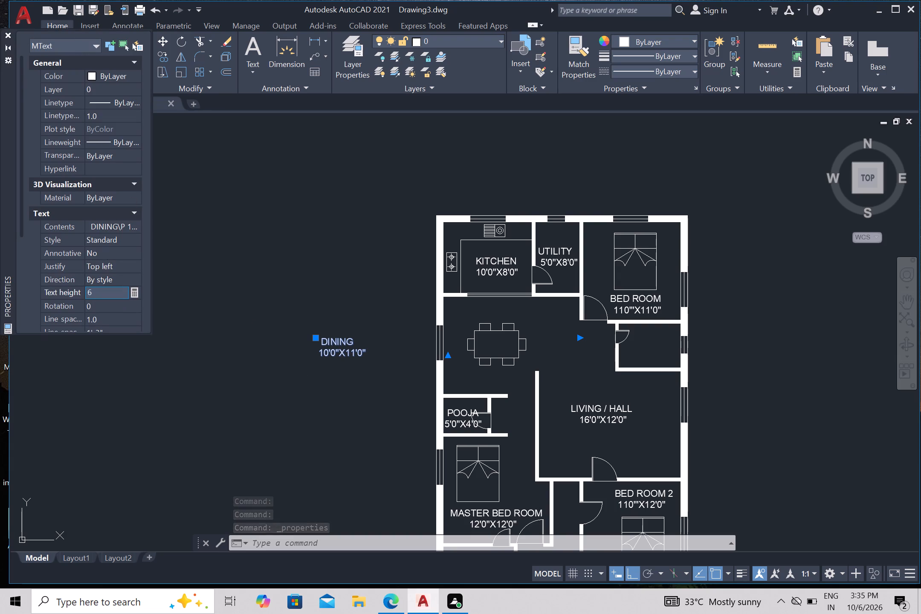
pyautogui.hotkey('shift', '"')
pyautogui.press('Return')
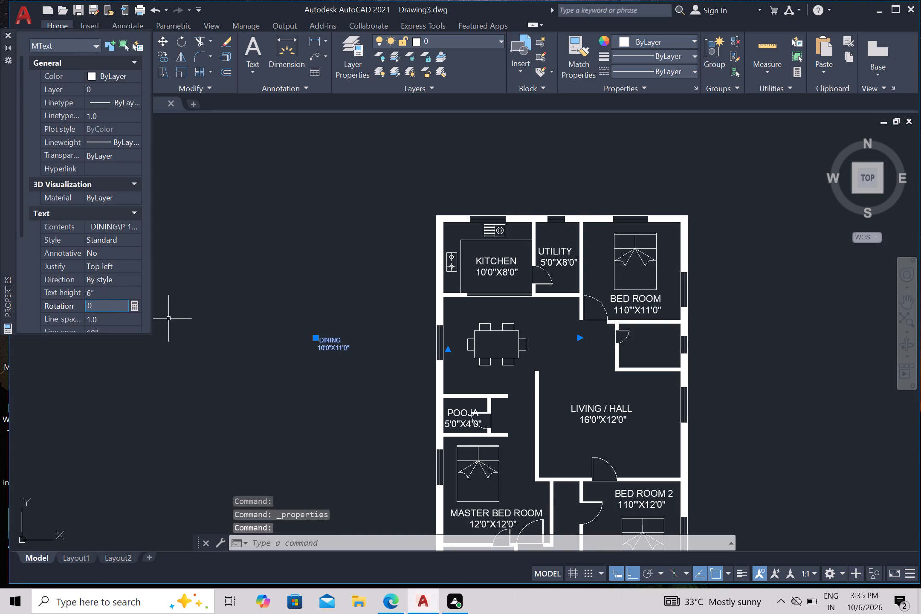
pyautogui.click(6, 32)
pyautogui.press('Escape')
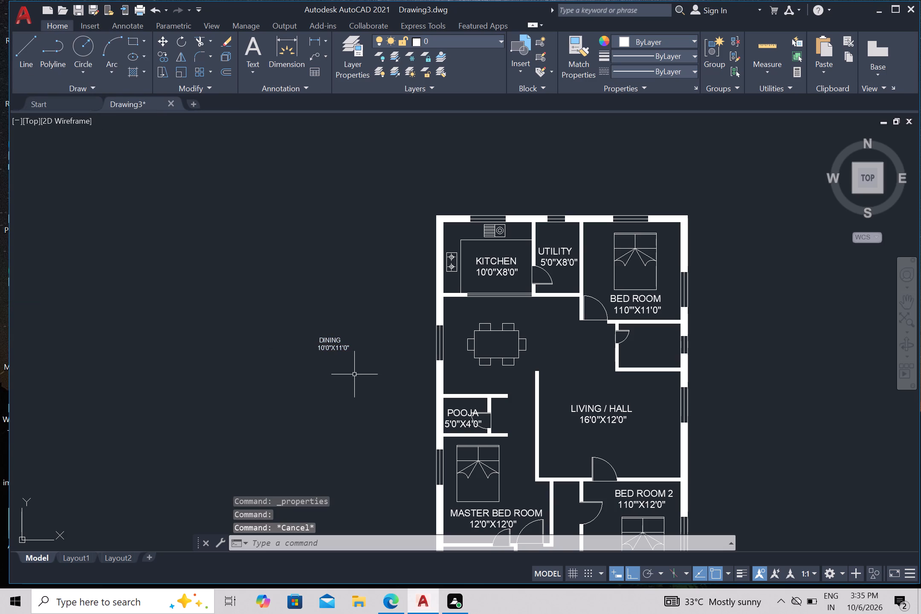
# Move the DINING 10'0"X11'0" label from outside the plan onto the dining table, fitting it inside the tabletop outline.
pyautogui.click(336, 347)
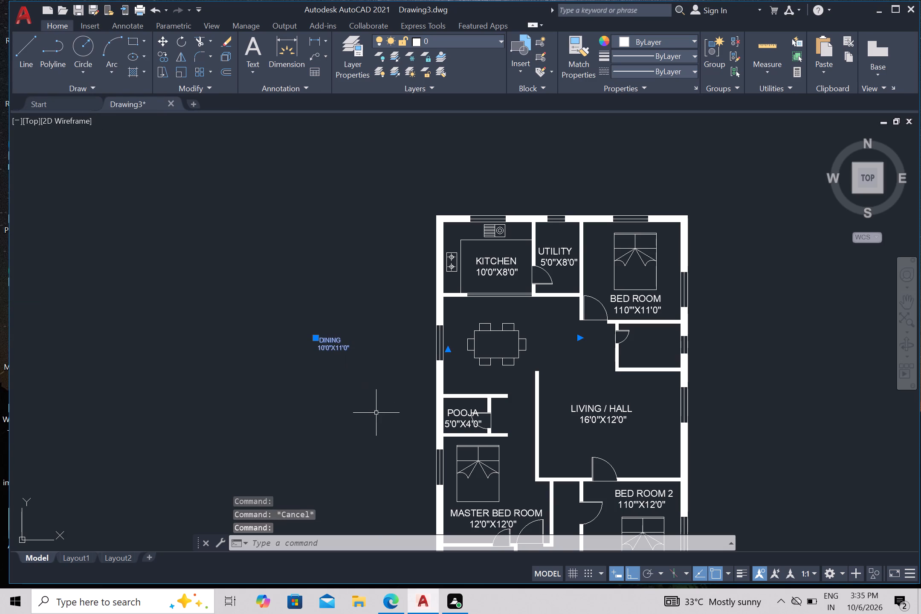
pyautogui.press('m')
pyautogui.press('Return')
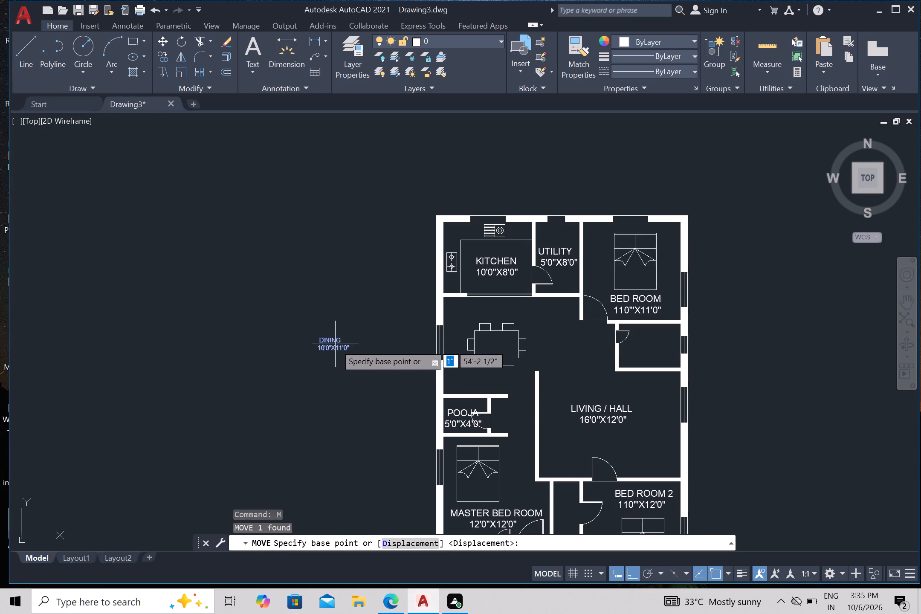
pyautogui.click(335, 344)
pyautogui.scroll(1, 504, 362)
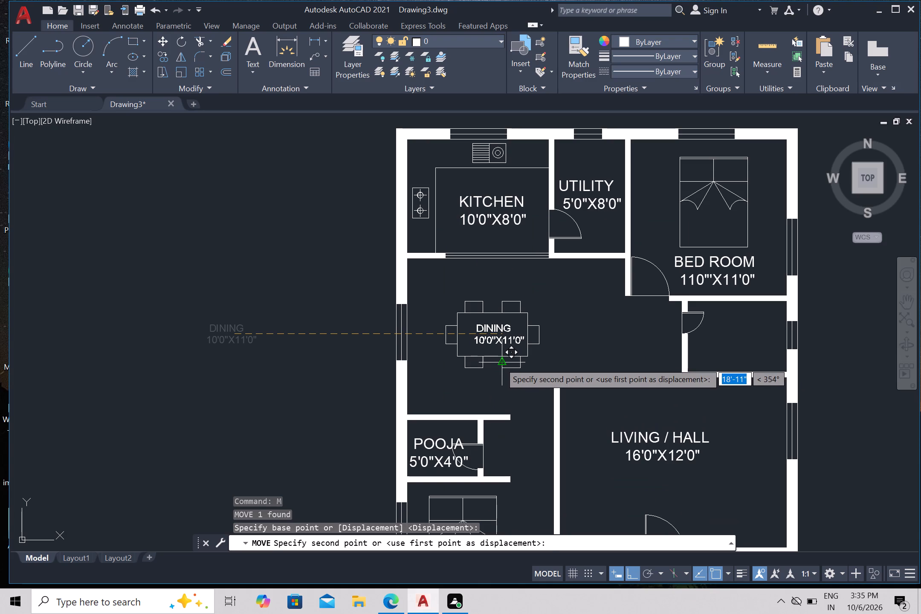
pyautogui.click(499, 362)
pyautogui.click(496, 359)
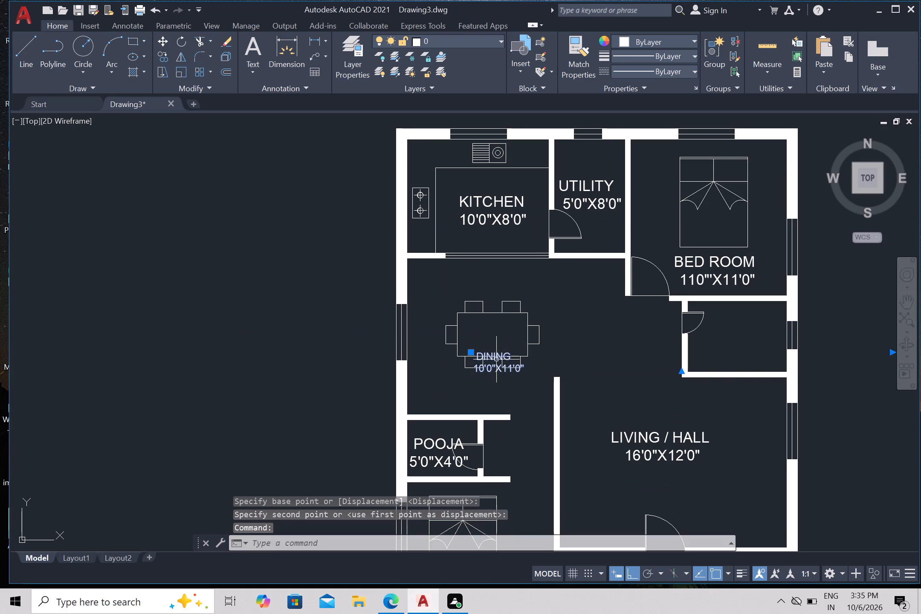
pyautogui.press('m')
pyautogui.press('Return')
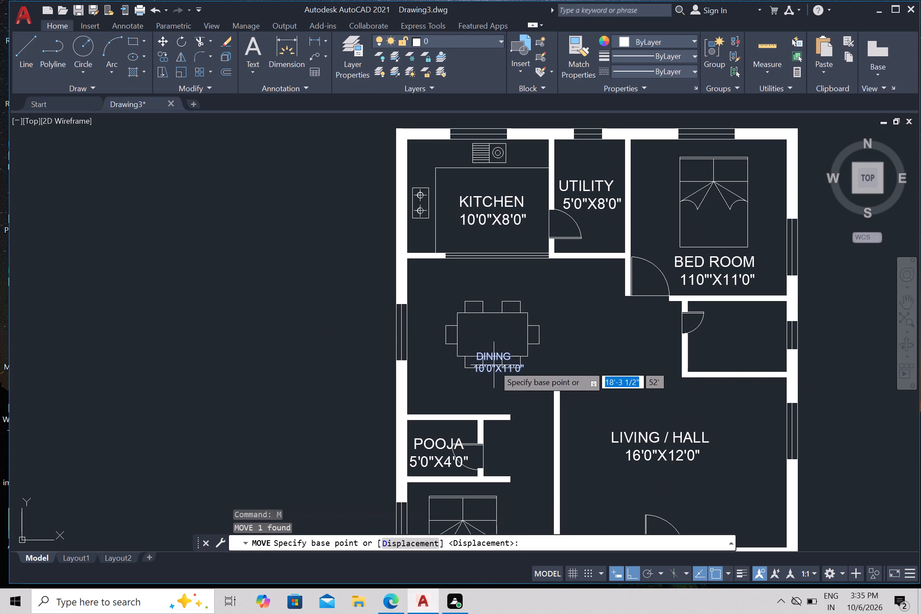
pyautogui.click(494, 364)
pyautogui.click(488, 338)
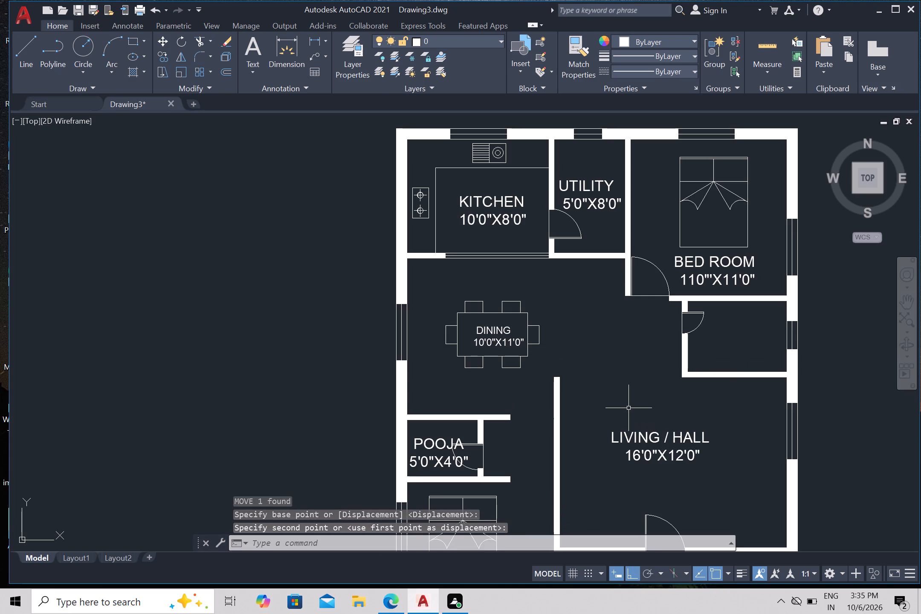
# Copy the TOILET 8'0"X5'0" label, with ortho off, into the unlabelled small room south of the northeast bedroom.
pyautogui.scroll(-1, 625, 392)
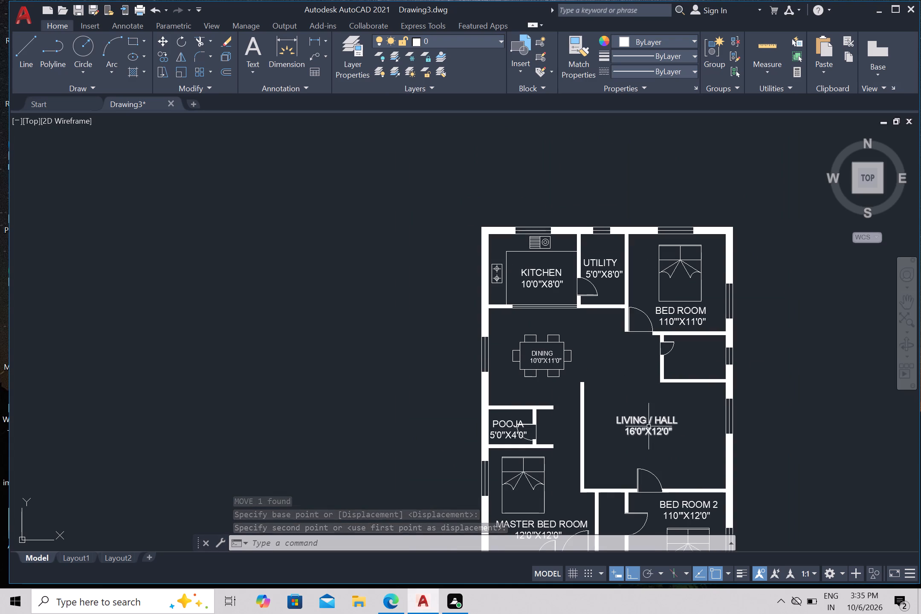
pyautogui.scroll(-1, 678, 445)
pyautogui.moveTo(639, 449); pyautogui.dragTo(501, 345, button='middle')
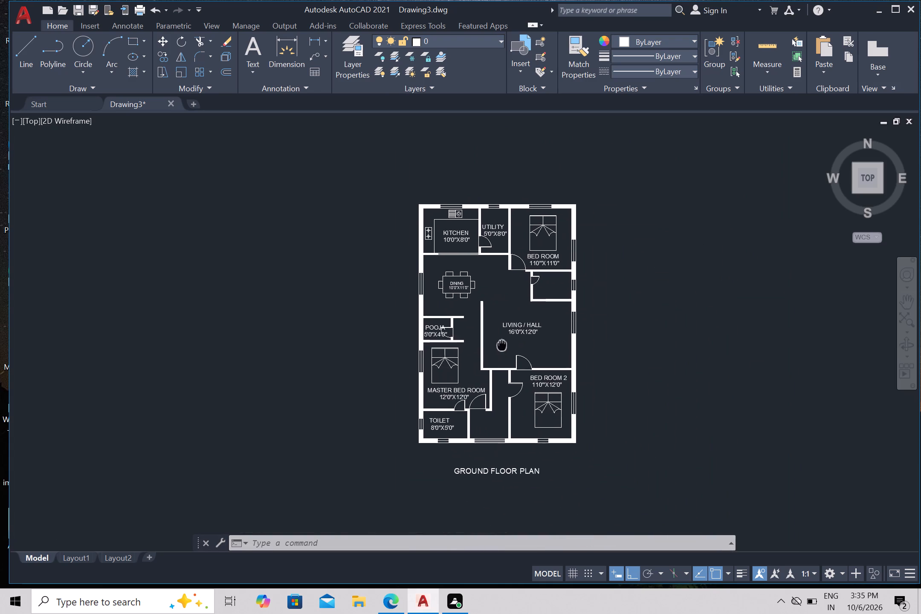
pyautogui.moveTo(501, 345); pyautogui.dragTo(500, 344, button='middle')
pyautogui.scroll(1, 518, 350)
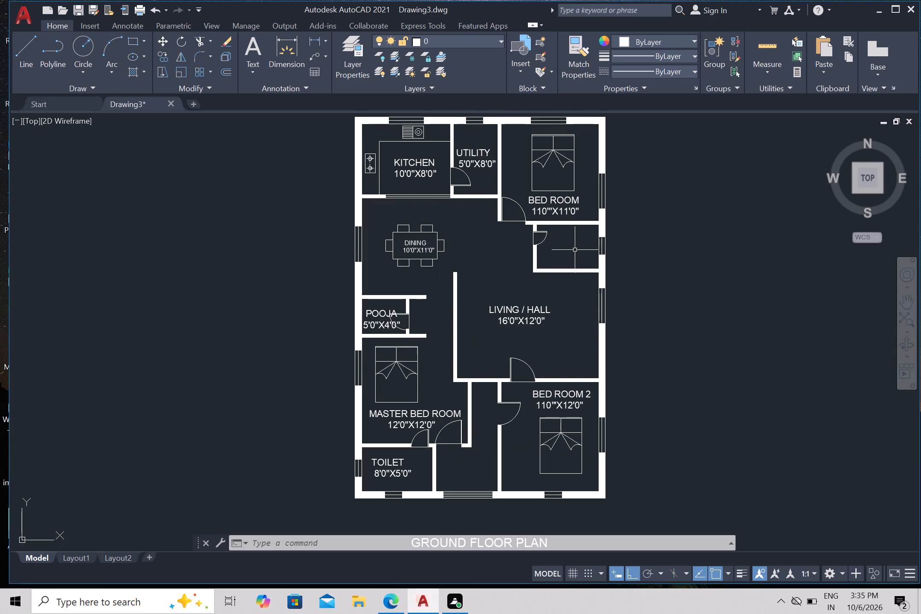
pyautogui.click(389, 466)
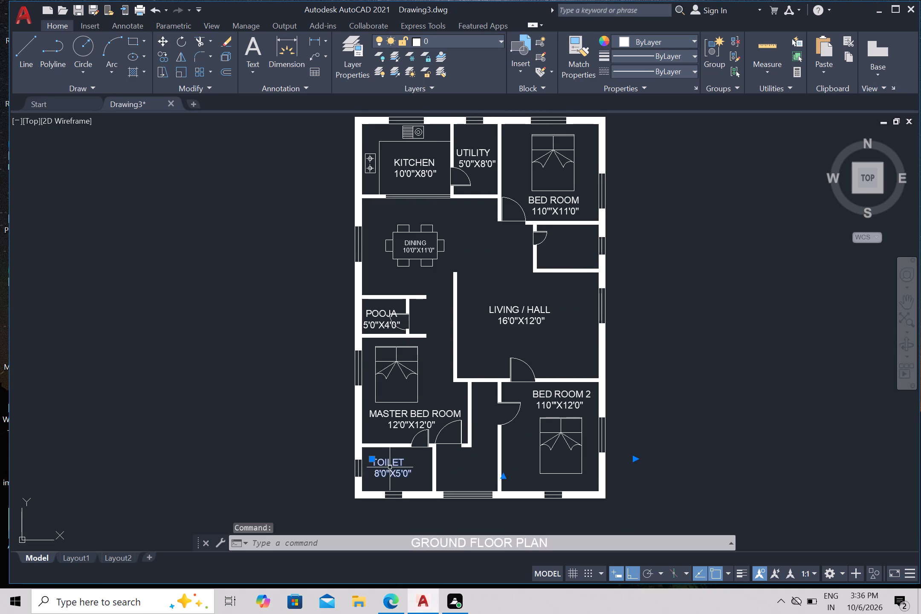
pyautogui.press('c')
pyautogui.press('o')
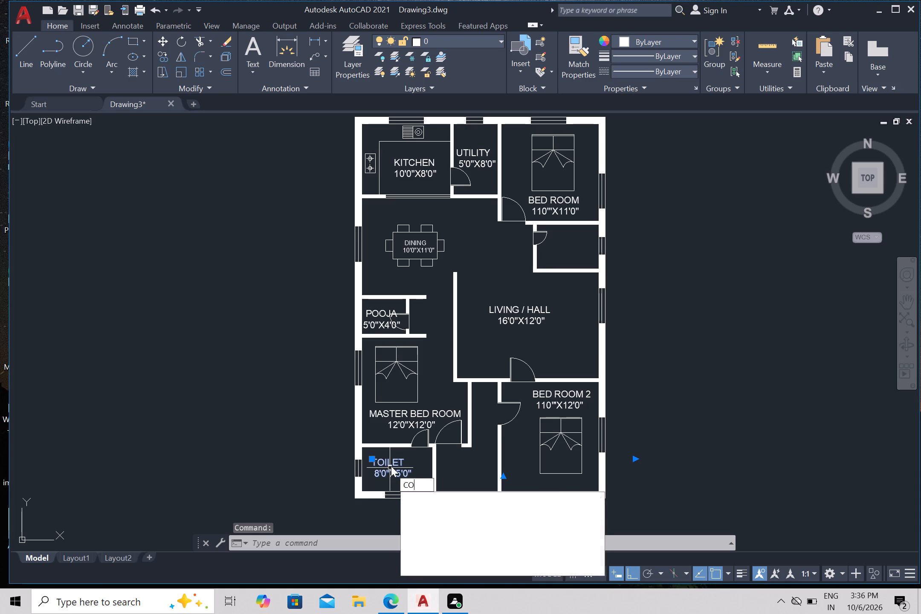
pyautogui.press('Return')
pyautogui.click(391, 466)
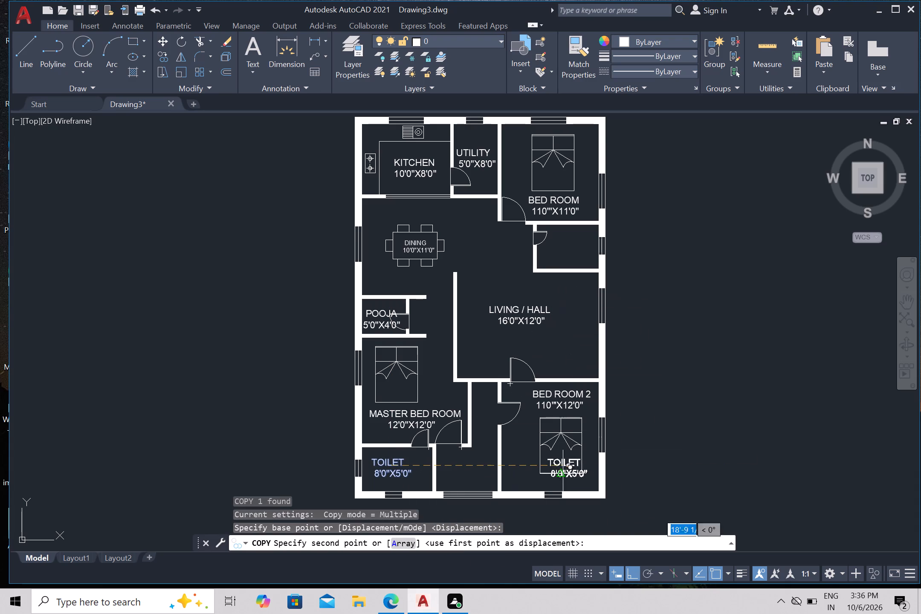
pyautogui.click(632, 572)
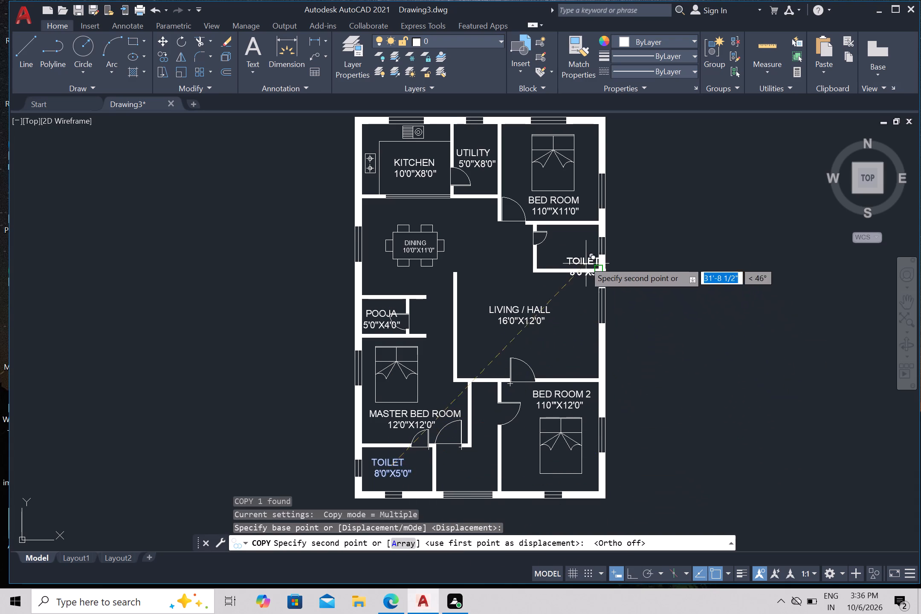
pyautogui.scroll(1, 574, 246)
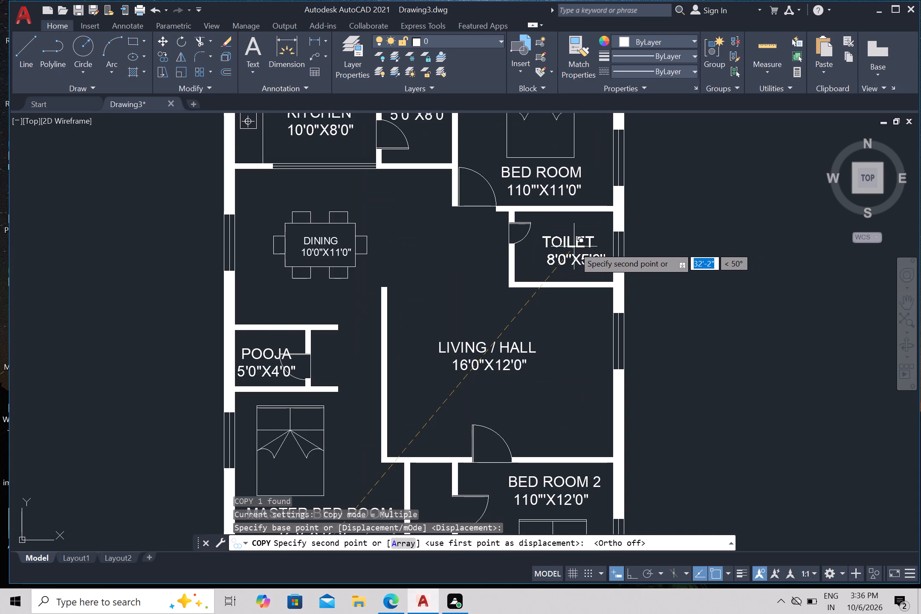
pyautogui.click(571, 243)
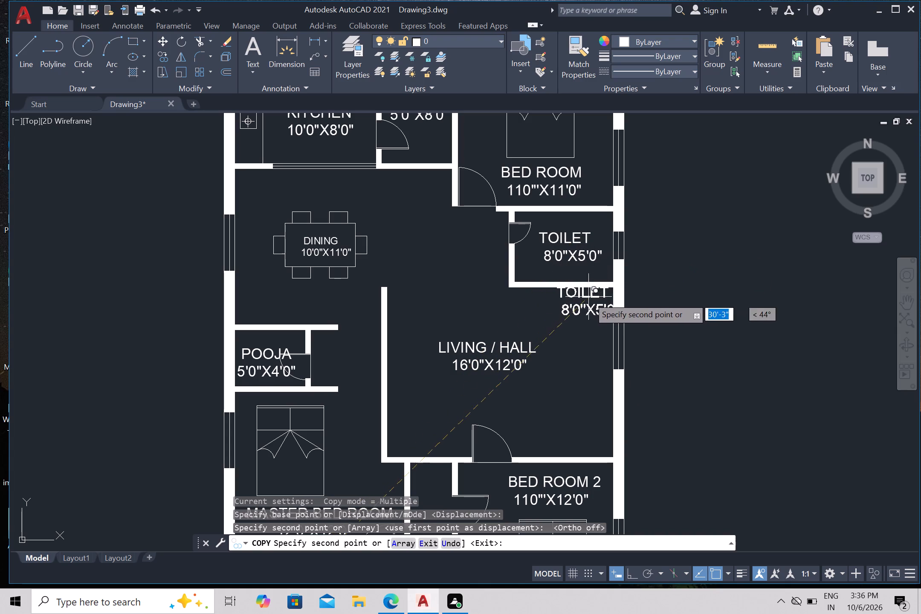
pyautogui.press('Escape')
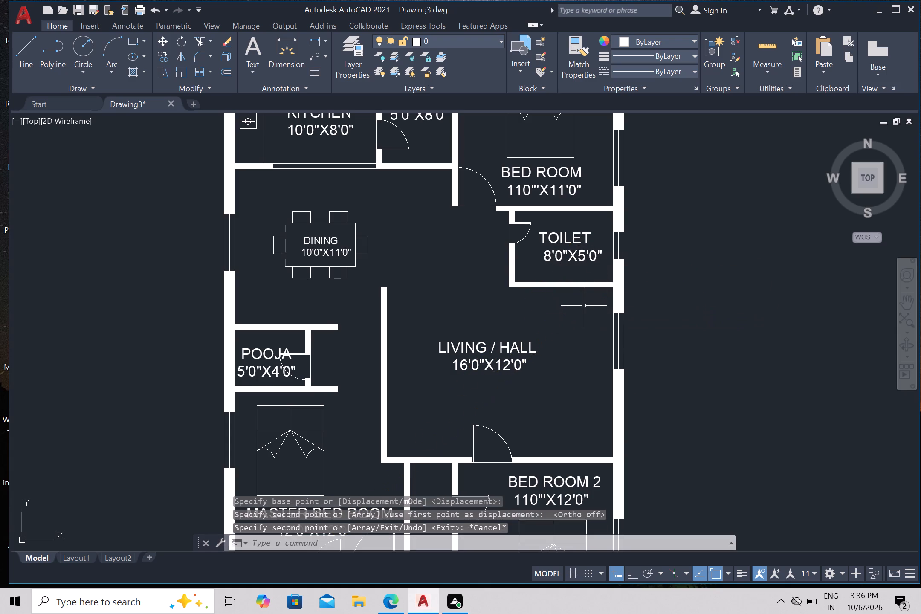
# Edit the copied toilet label so its size line reads 7'0"X5'0".
pyautogui.click(573, 258)
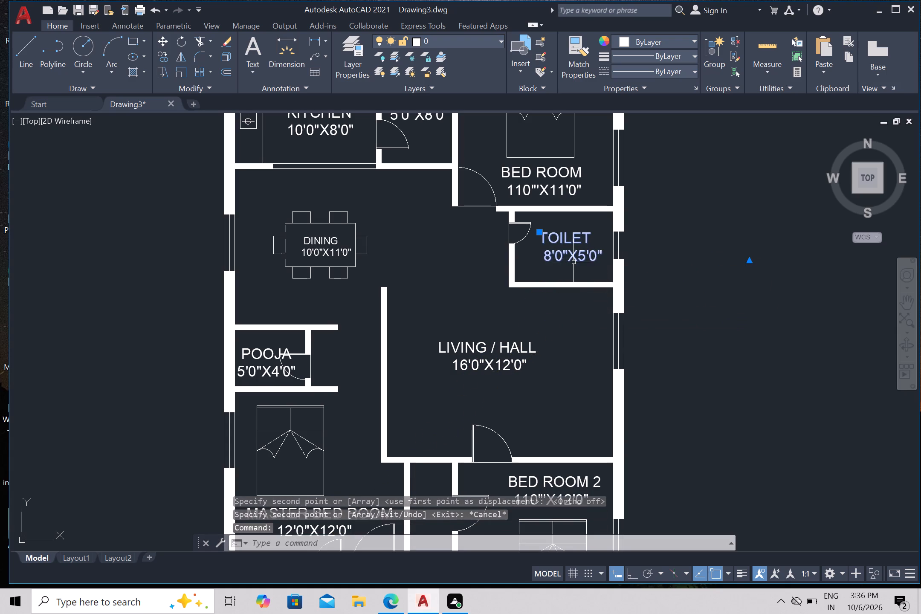
pyautogui.rightClick(573, 264)
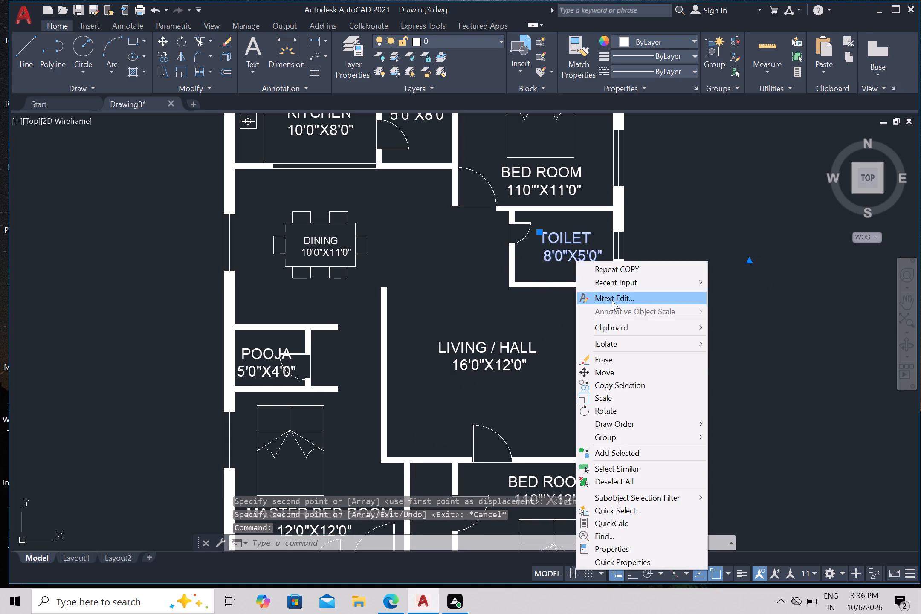
pyautogui.click(613, 298)
pyautogui.click(550, 254)
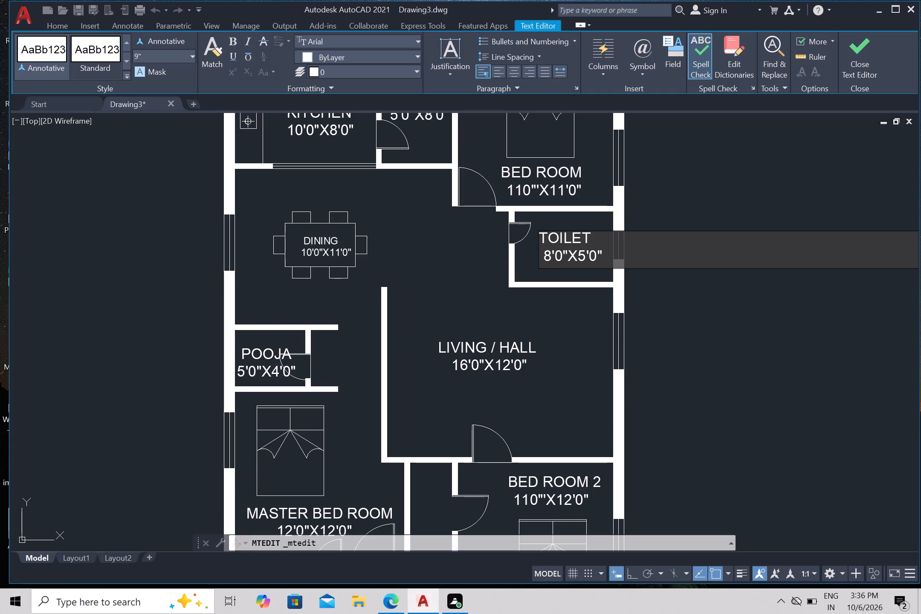
pyautogui.press('BackSpace')
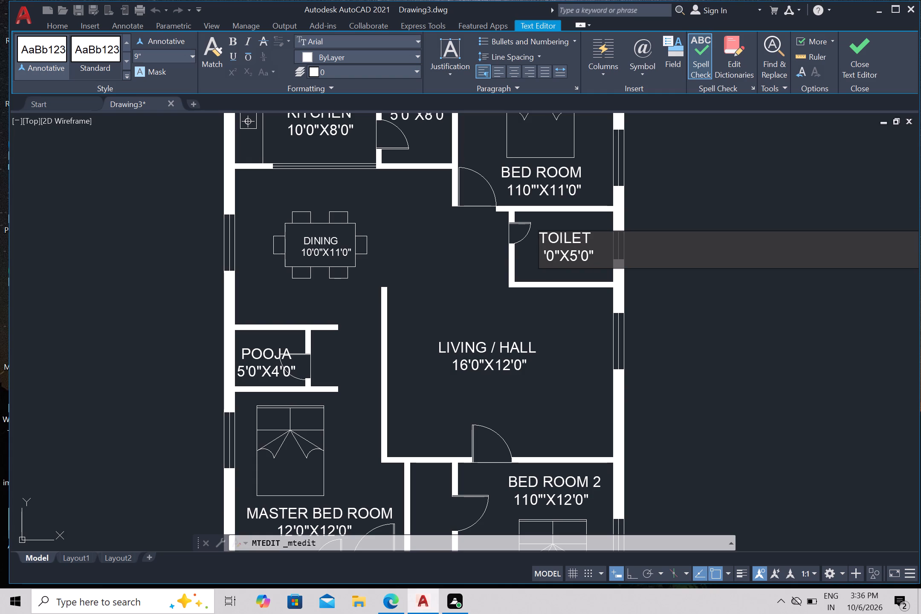
pyautogui.press('8')
pyautogui.press('BackSpace')
pyautogui.press('7')
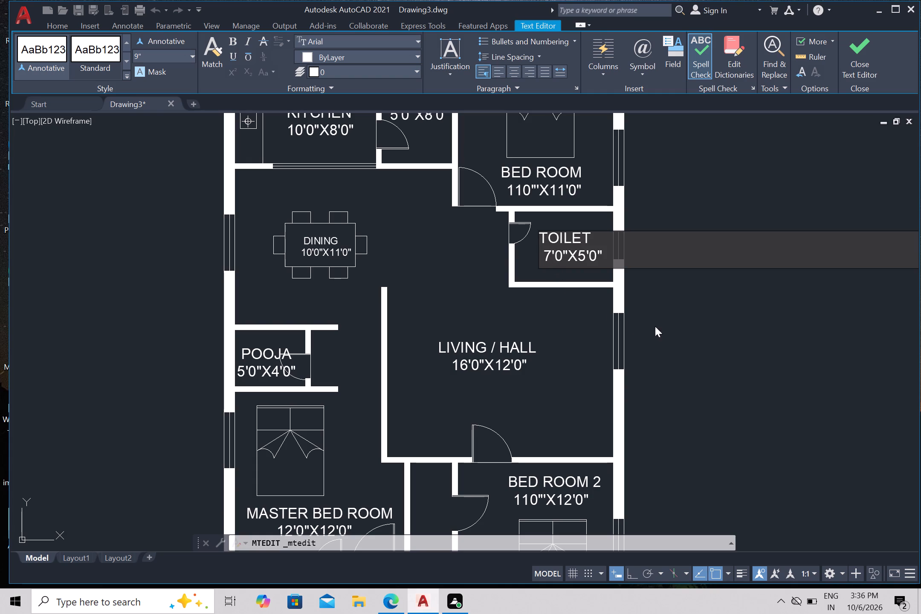
pyautogui.click(709, 336)
# Review the whole ground floor plan, checking the room labels, furniture and title.
pyautogui.scroll(-1, 721, 358)
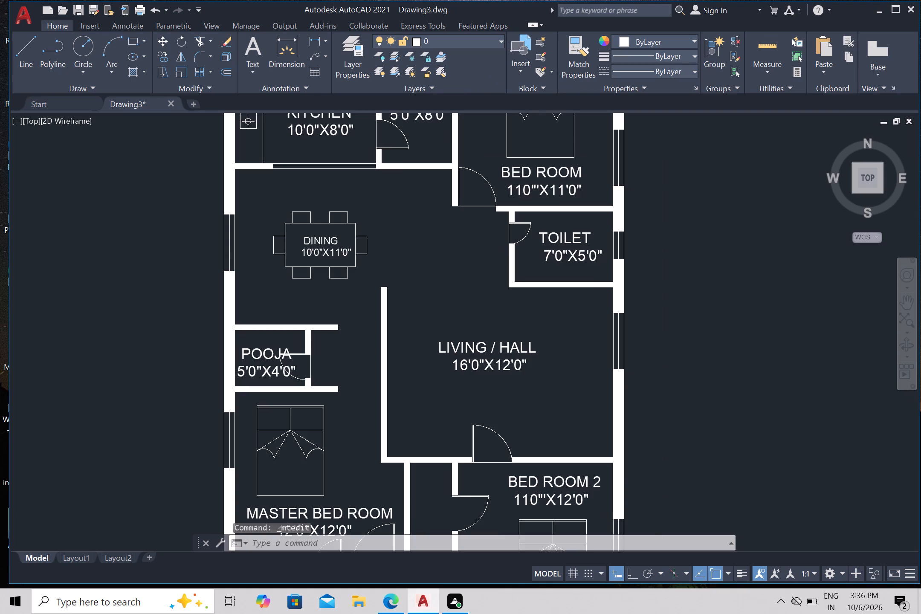
pyautogui.scroll(-1, 721, 369)
pyautogui.moveTo(720, 365); pyautogui.dragTo(718, 365, button='middle')
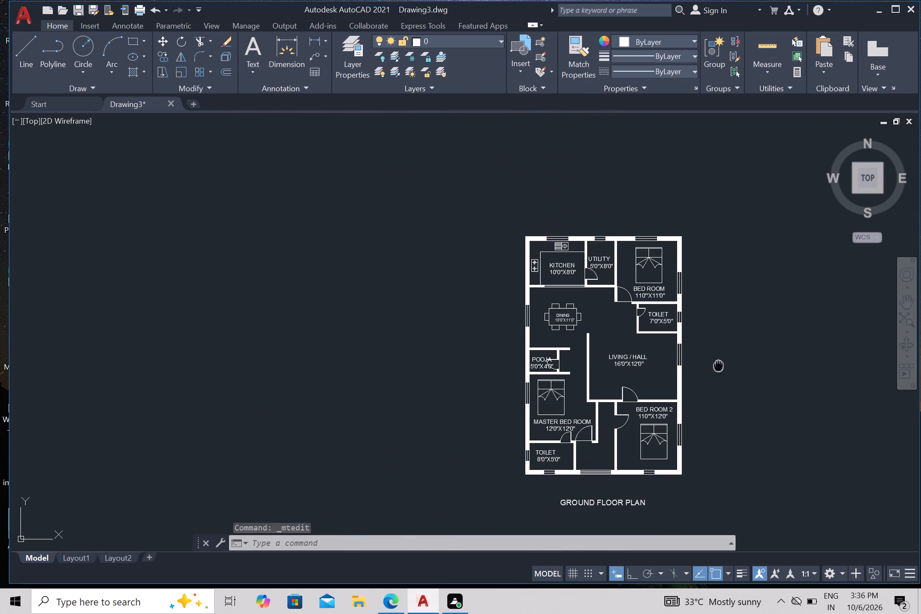
pyautogui.moveTo(718, 365); pyautogui.dragTo(618, 326, button='middle')
pyautogui.scroll(1, 618, 328)
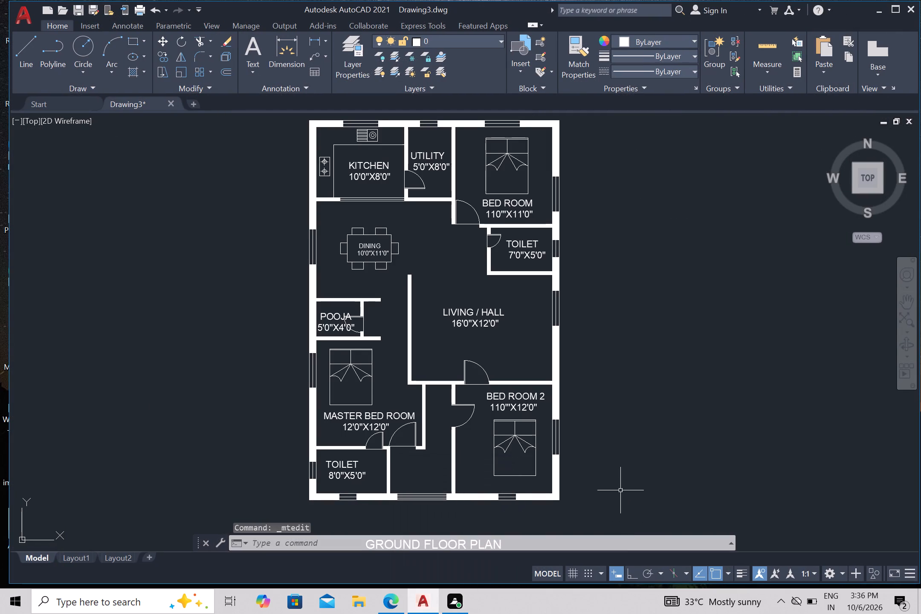
pyautogui.moveTo(614, 474); pyautogui.dragTo(652, 486, button='middle')
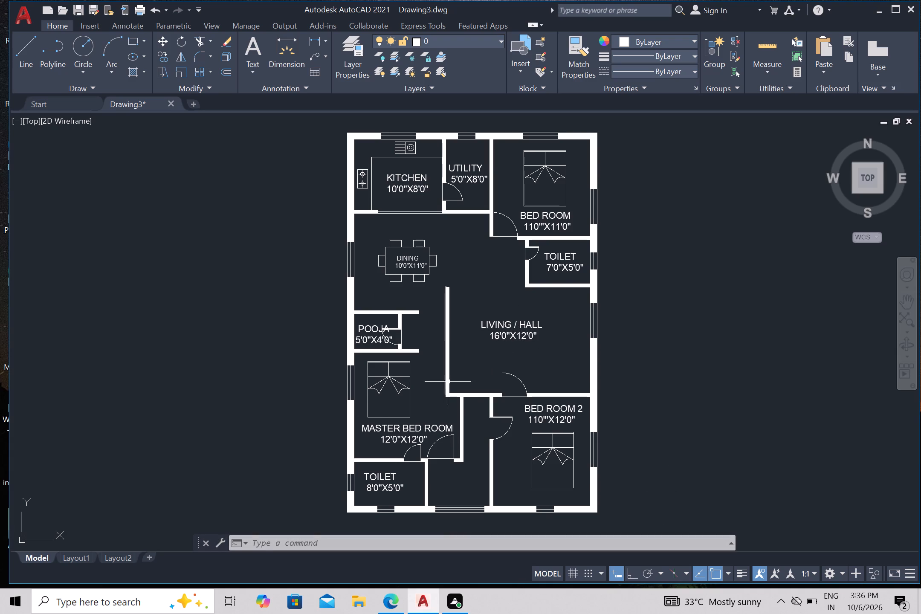
pyautogui.scroll(-1, 410, 493)
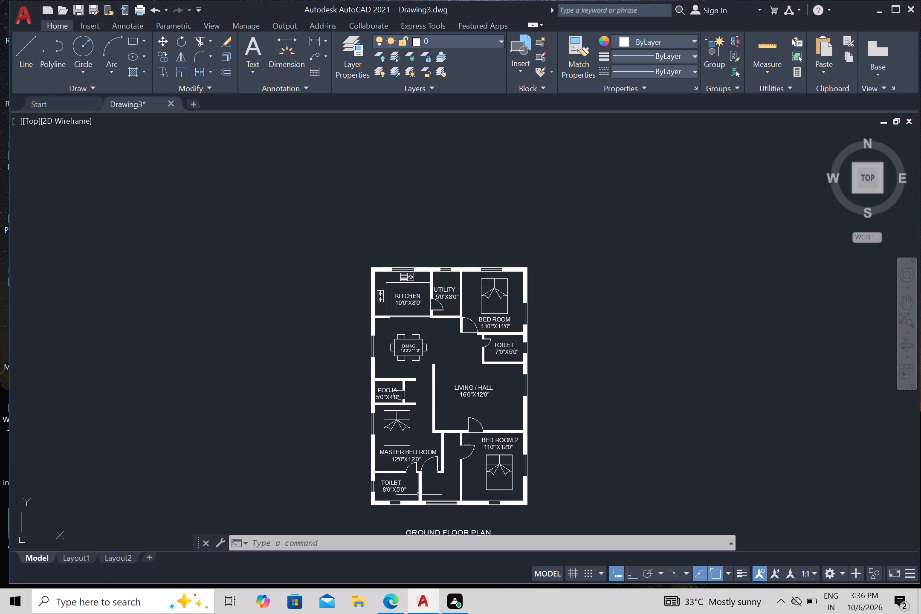
pyautogui.moveTo(433, 476); pyautogui.dragTo(446, 397, button='middle')
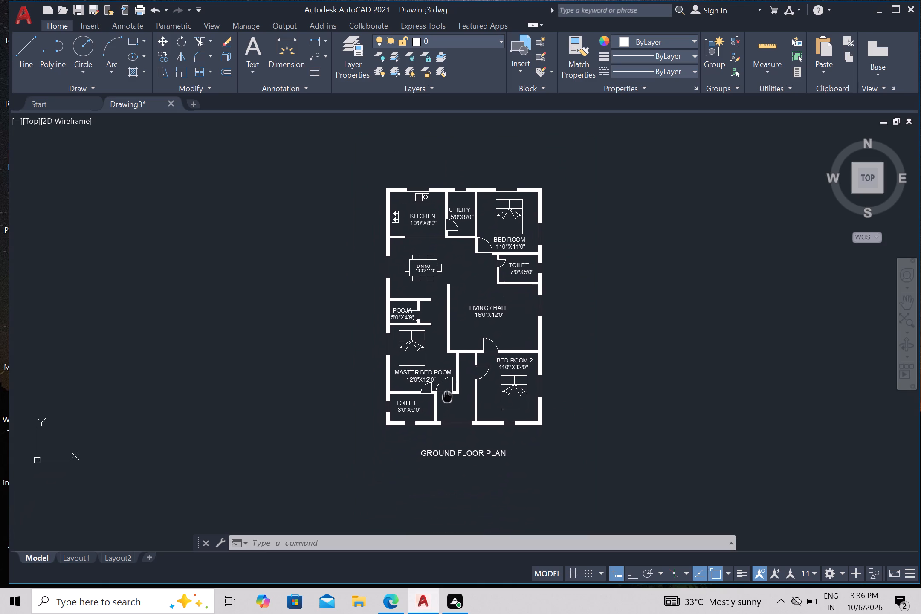
pyautogui.moveTo(446, 397); pyautogui.dragTo(446, 380, button='middle')
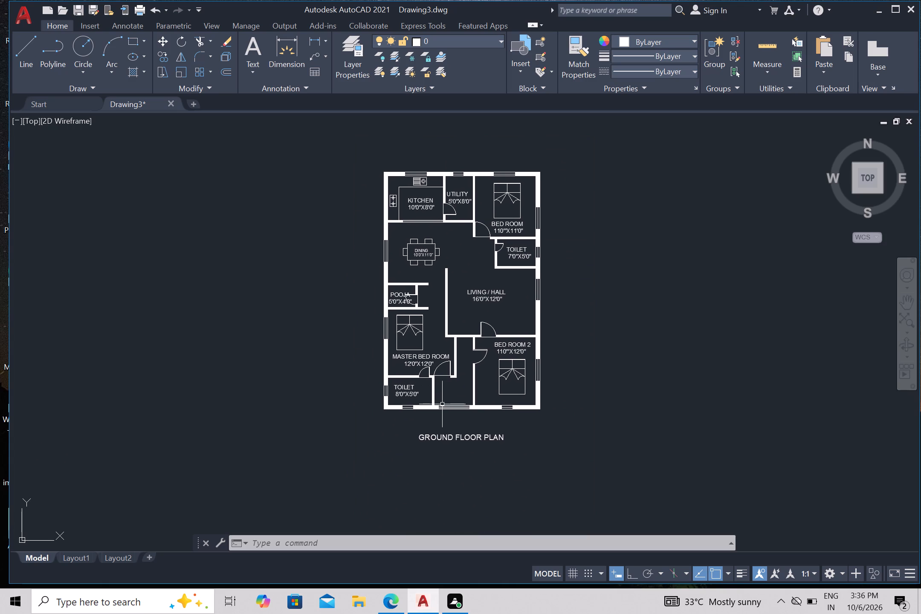
pyautogui.scroll(1, 456, 470)
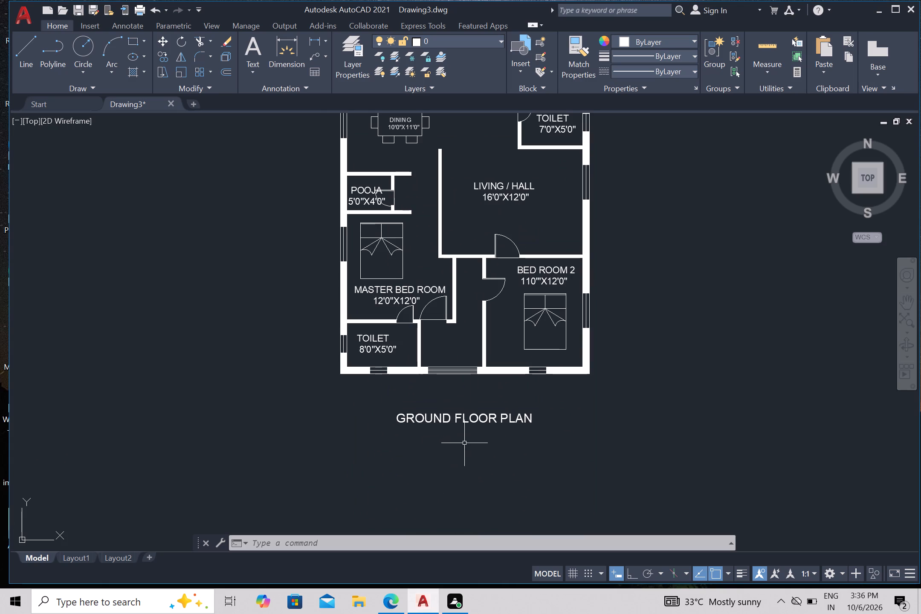
pyautogui.moveTo(465, 440); pyautogui.dragTo(452, 487, button='middle')
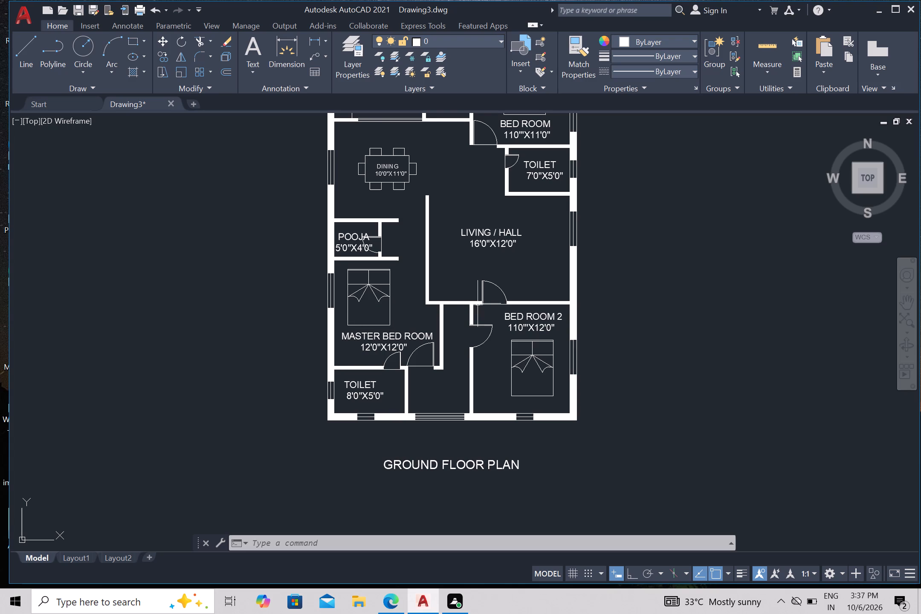
# Edit the northeast bedroom's label so its name line reads BED ROOM 3, keeping the size line below it.
pyautogui.moveTo(545, 257); pyautogui.dragTo(534, 387, button='middle')
pyautogui.click(523, 254)
pyautogui.rightClick(523, 246)
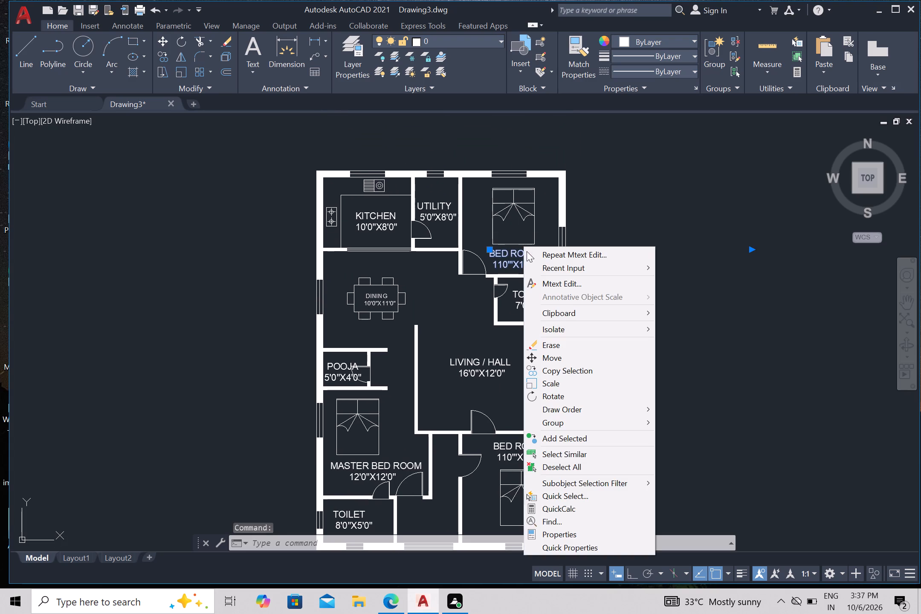
pyautogui.click(569, 283)
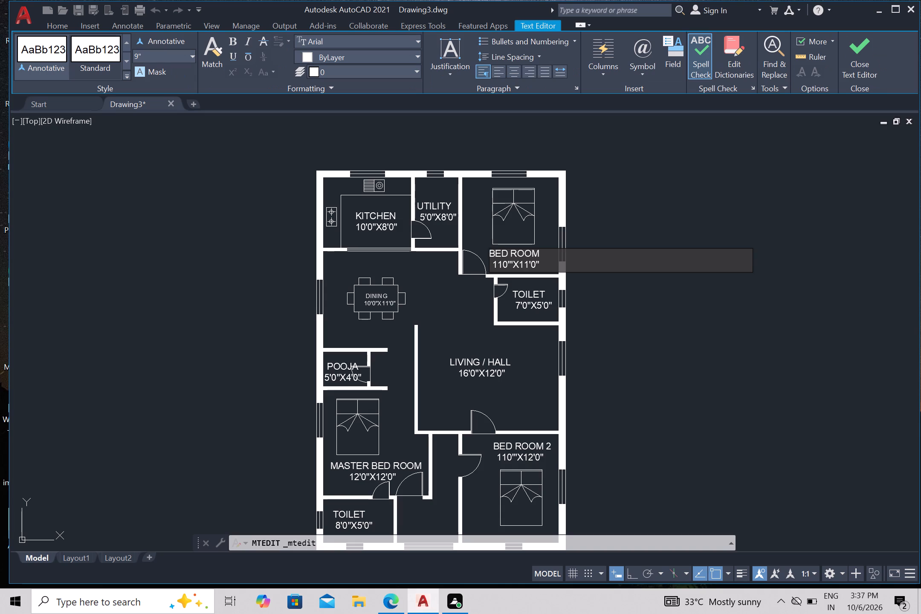
pyautogui.click(548, 253)
pyautogui.press('BackSpace')
pyautogui.press('BackSpace')
pyautogui.press('BackSpace')
pyautogui.press('BackSpace')
pyautogui.press('BackSpace')
pyautogui.press('BackSpace')
pyautogui.press('BackSpace')
pyautogui.press('BackSpace')
pyautogui.press('b')
pyautogui.write('ED R')
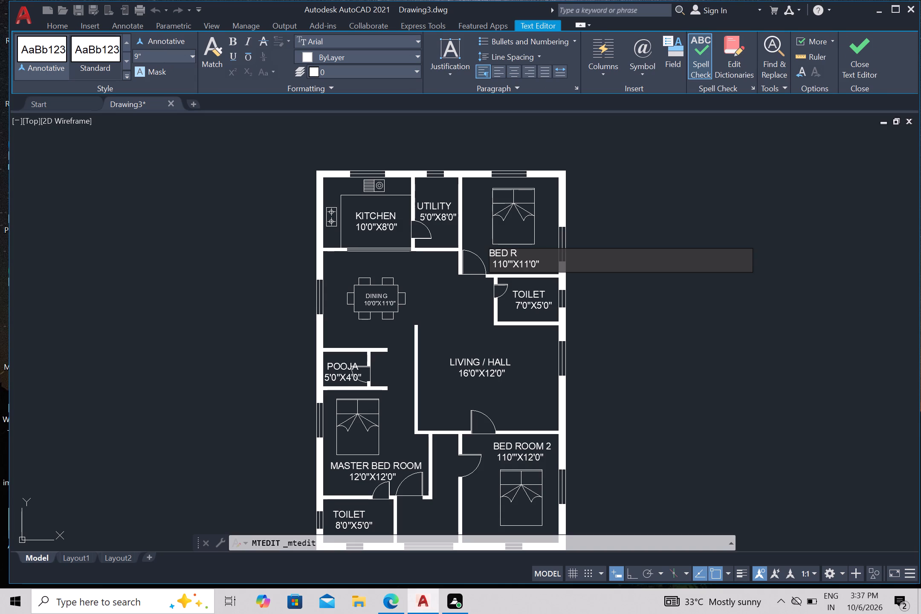
pyautogui.write('OO')
pyautogui.write('M')
pyautogui.press('space')
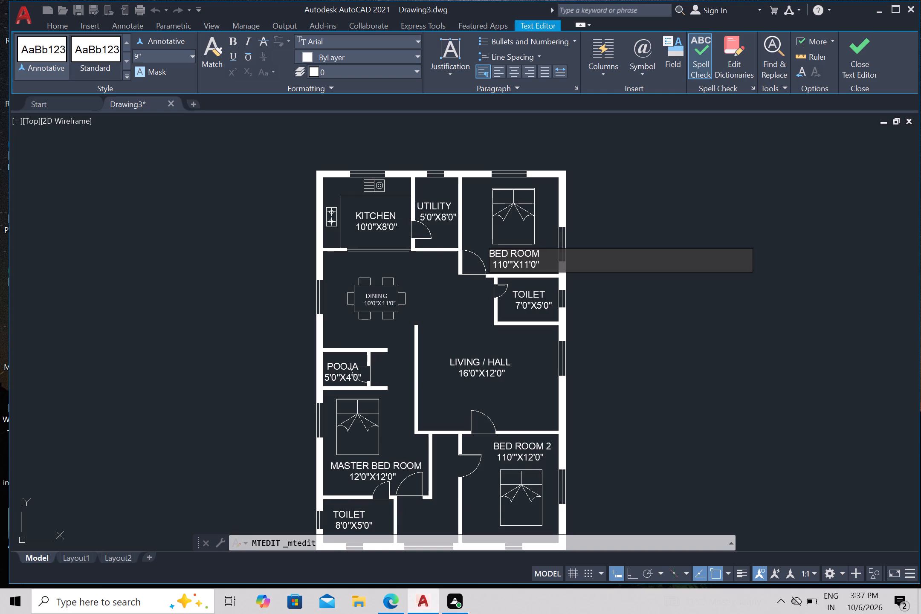
pyautogui.press('3')
pyautogui.click(658, 321)
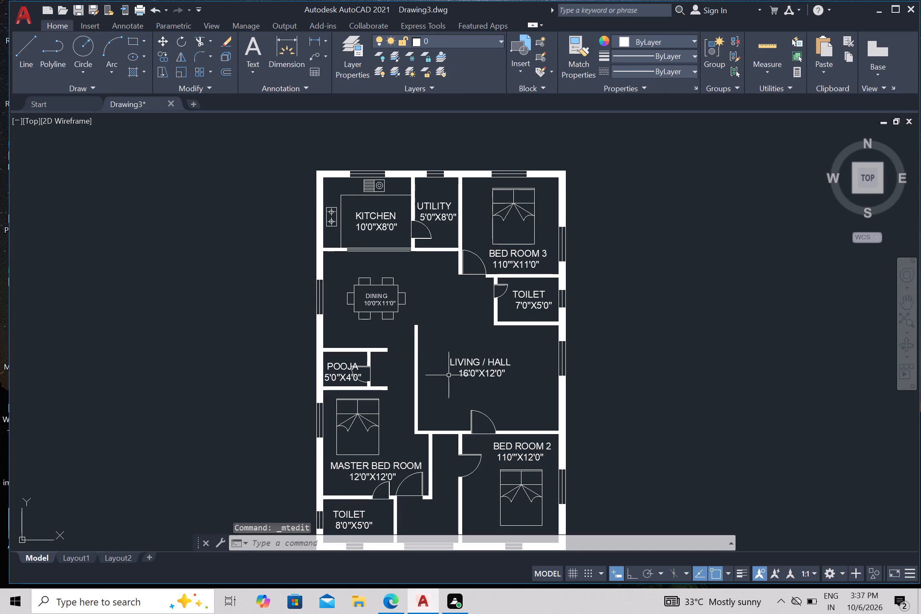
# Review the completed ground floor plan, checking the room labels, doors and furniture across all rooms.
pyautogui.scroll(-1, 440, 429)
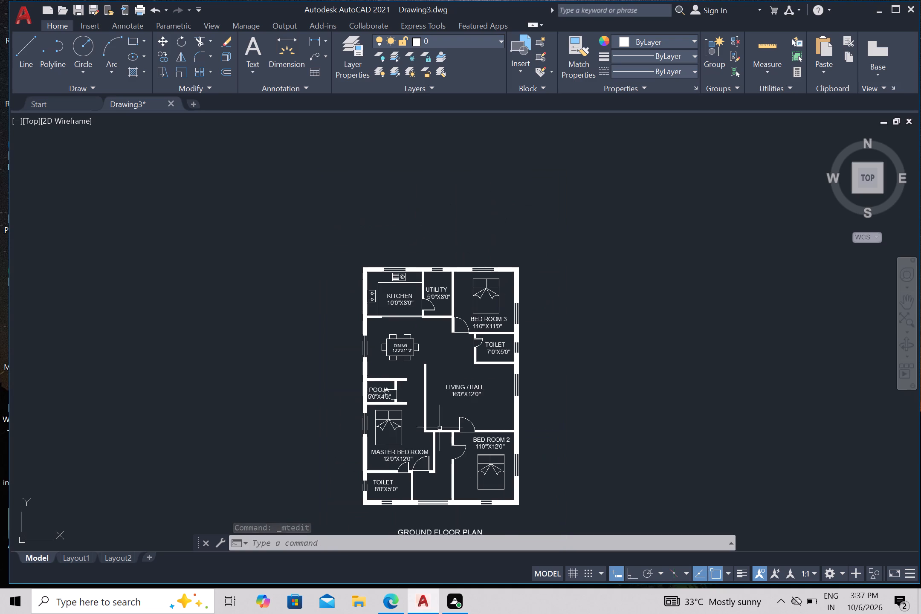
pyautogui.scroll(1, 389, 492)
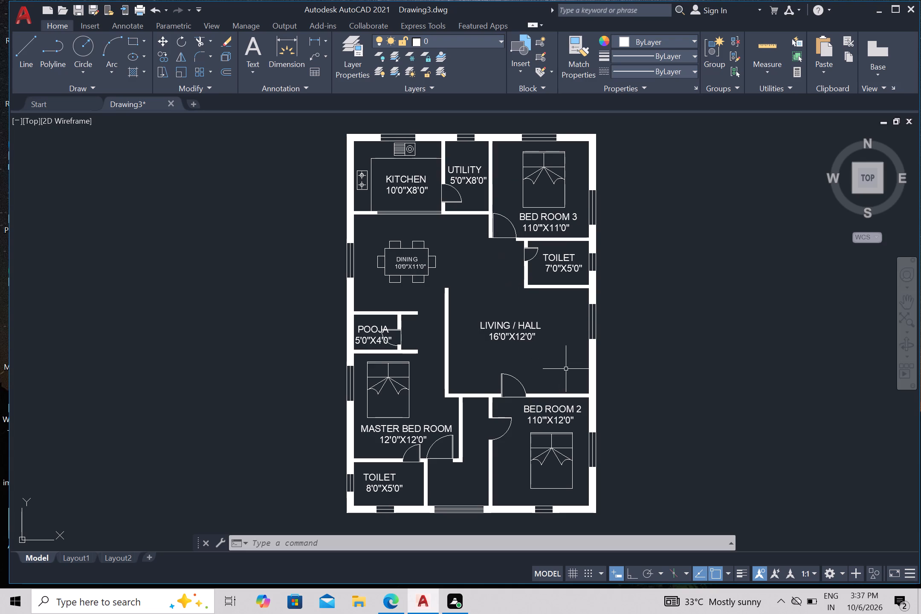
pyautogui.scroll(-1, 490, 426)
pyautogui.scroll(1, 489, 417)
pyautogui.moveTo(489, 416); pyautogui.dragTo(492, 413, button='middle')
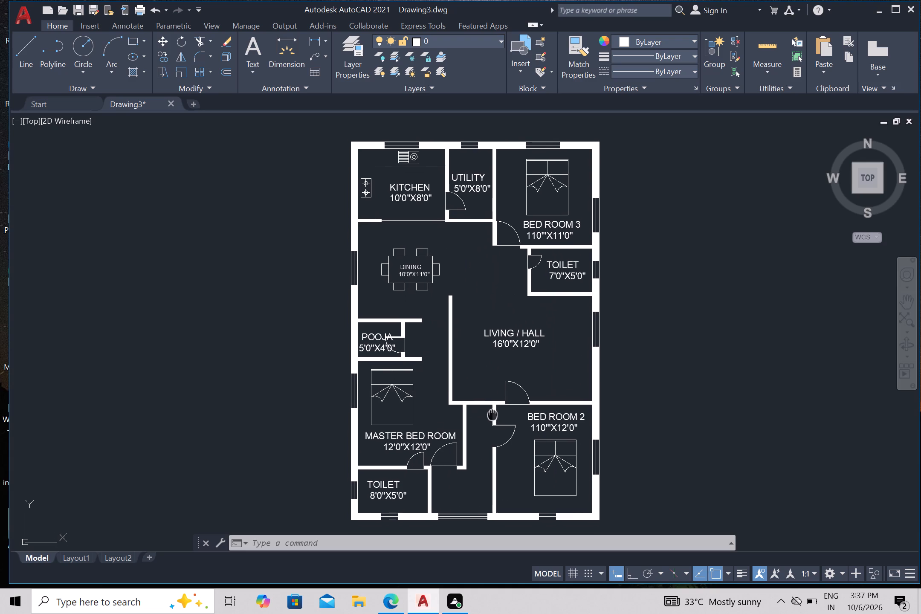
pyautogui.moveTo(492, 413); pyautogui.dragTo(492, 411, button='middle')
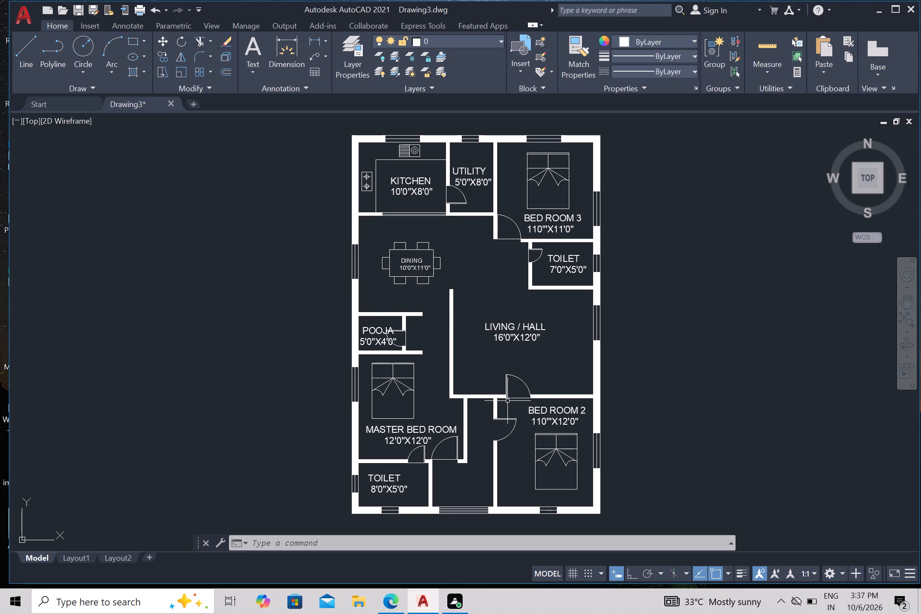
pyautogui.press('Right')
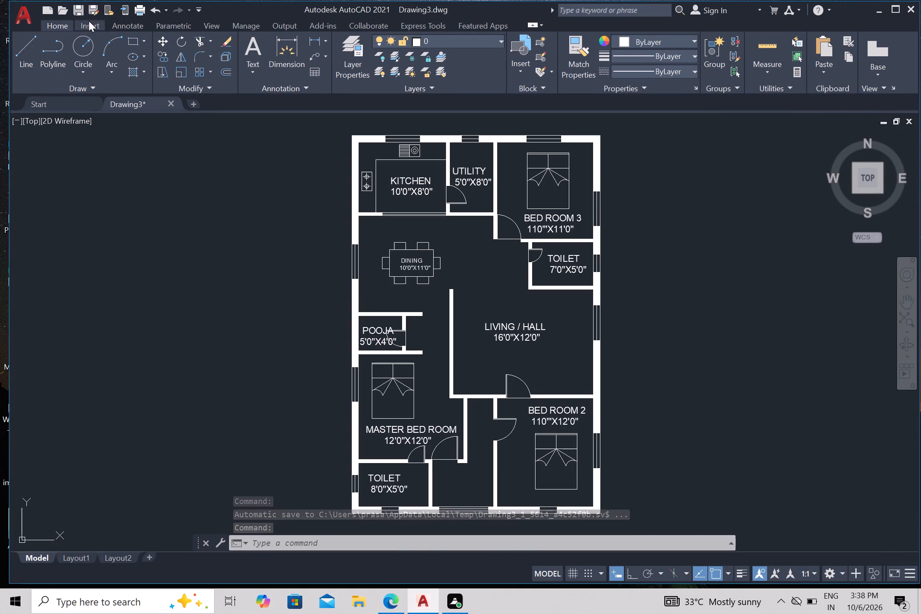
# Save the drawing to the Desktop as HOUSE5 in AutoCAD 2018 Drawing (*.dwg) format.
pyautogui.click(94, 3)
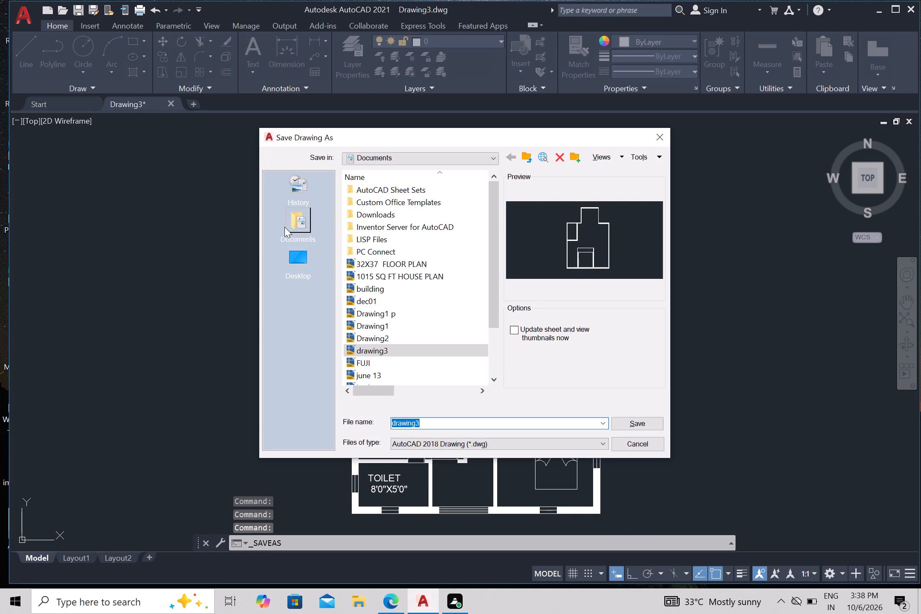
pyautogui.click(305, 260)
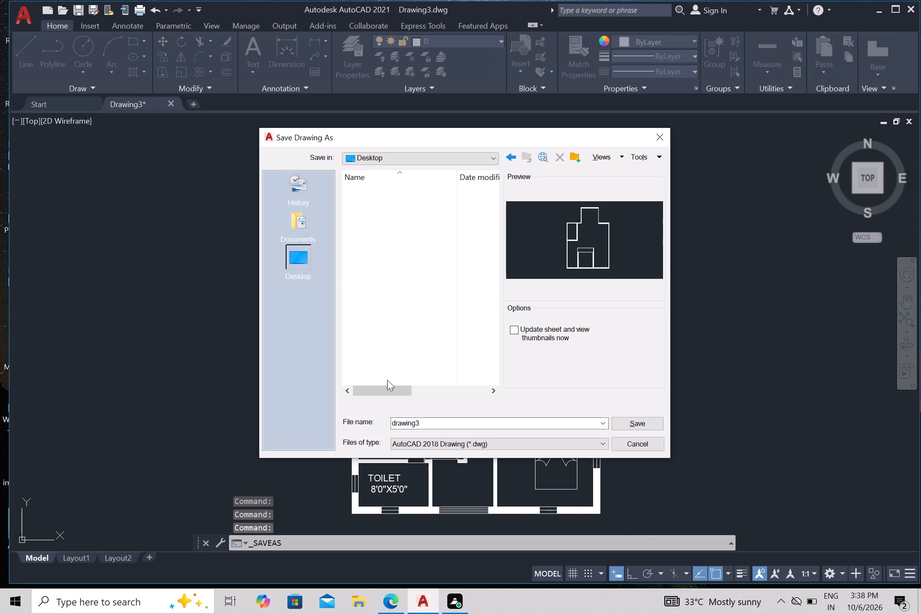
pyautogui.click(427, 427)
pyautogui.press('BackSpace')
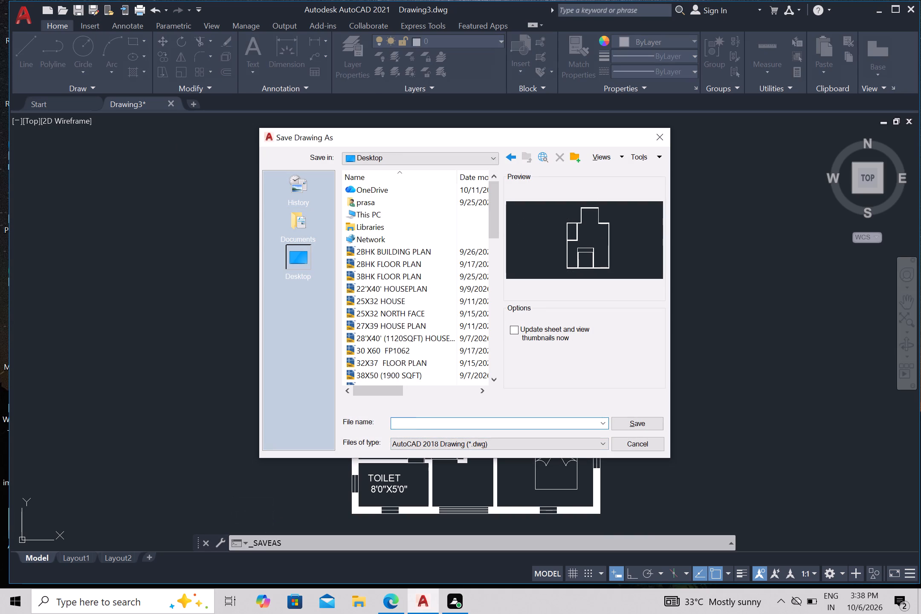
pyautogui.press('h')
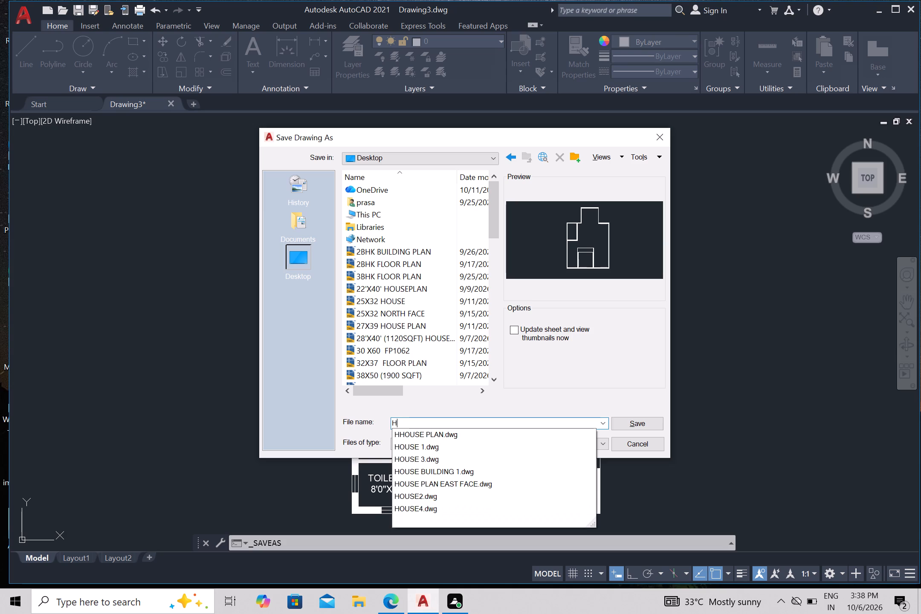
pyautogui.write('OU')
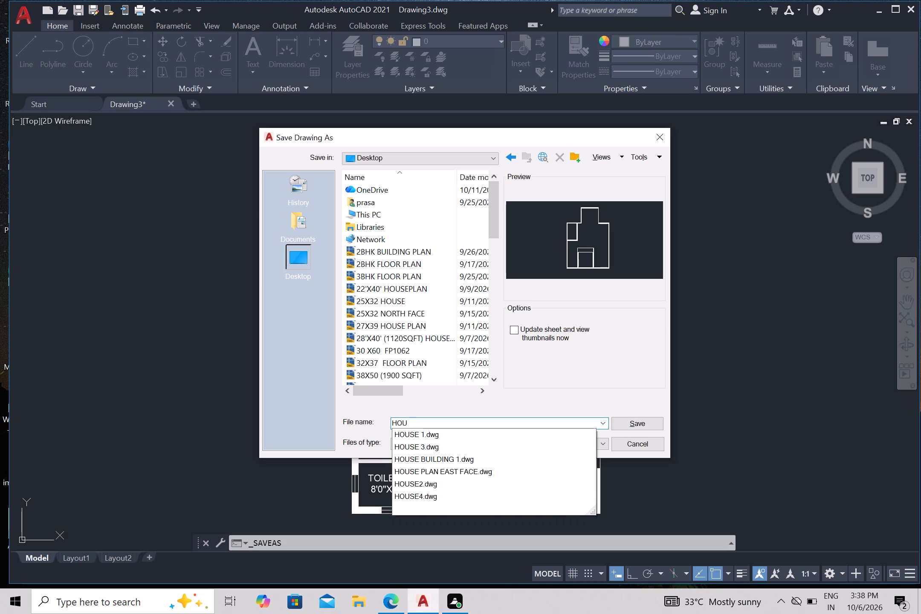
pyautogui.write('SE')
pyautogui.press('5')
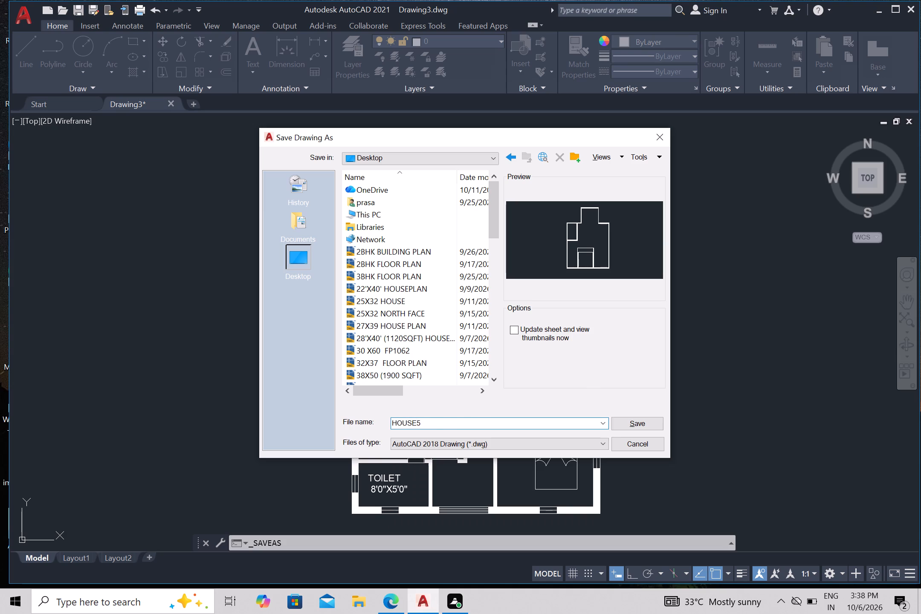
pyautogui.click(634, 426)
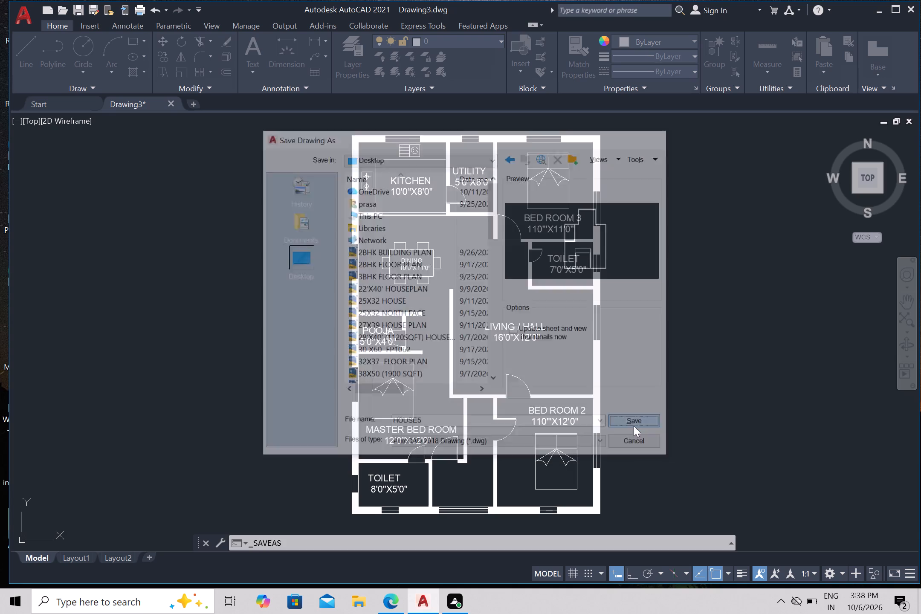
pyautogui.scroll(-2, 598, 391)
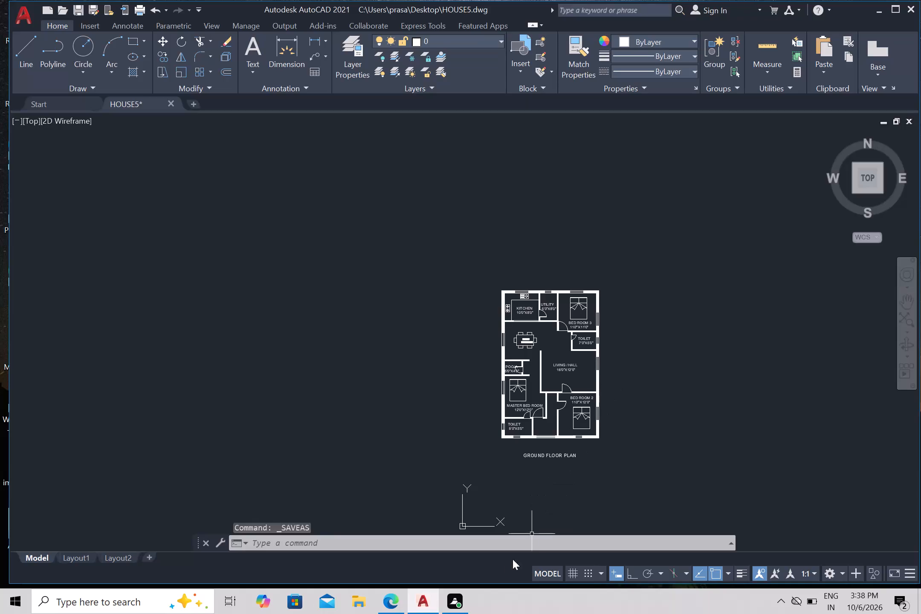